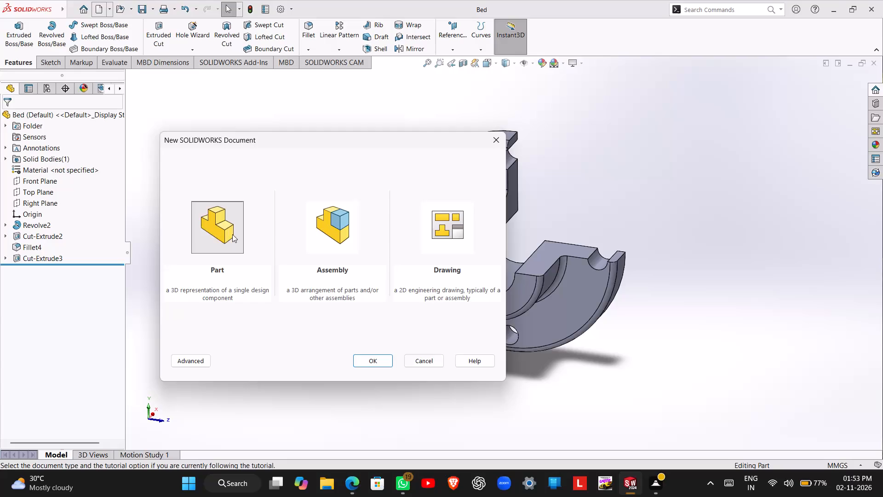
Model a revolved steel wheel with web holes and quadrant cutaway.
Create a new part and open a sketch on the Front Plane.
{"action": "left_click", "coordinate": [382, 364]}
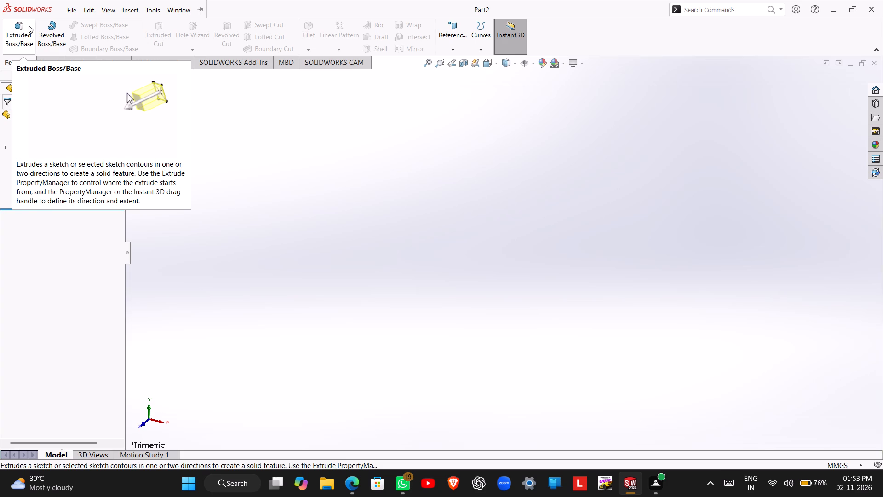
{"action": "left_click", "coordinate": [31, 173]}
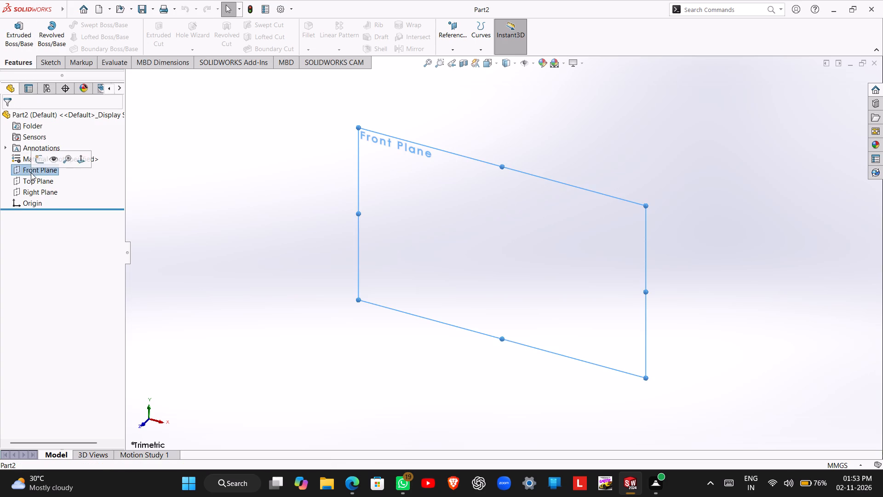
{"action": "right_click", "coordinate": [57, 167]}
{"action": "left_click", "coordinate": [62, 152]}
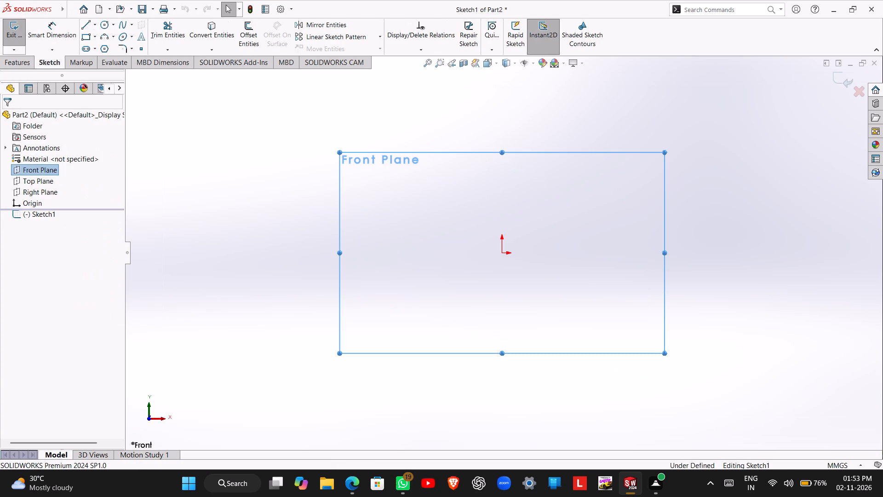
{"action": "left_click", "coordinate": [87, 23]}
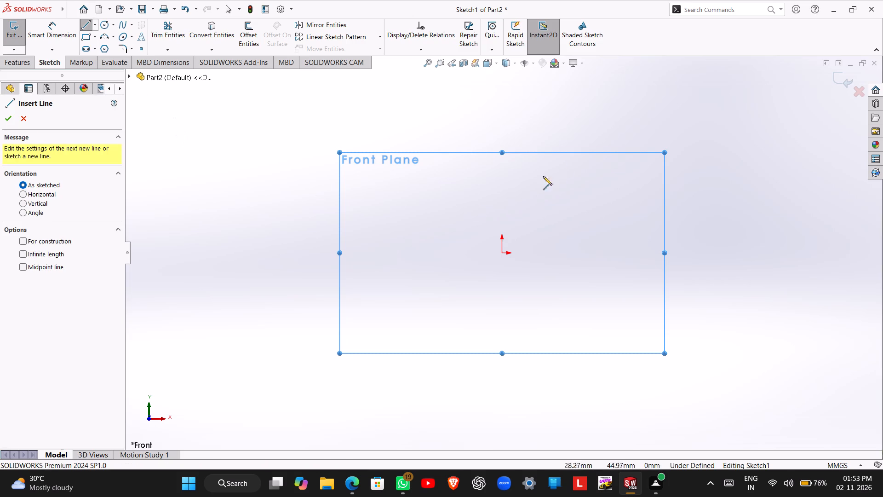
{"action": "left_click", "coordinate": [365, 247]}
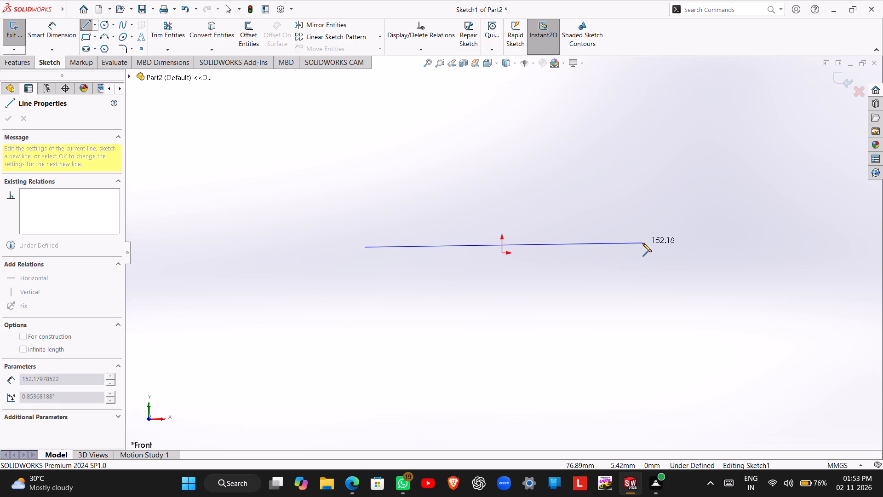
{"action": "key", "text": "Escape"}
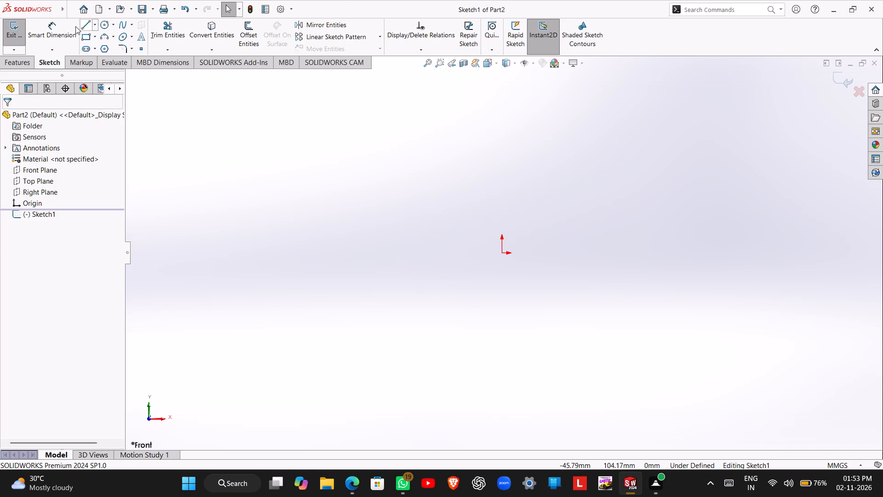
Sketch a horizontal line about 219 mm long passing through the origin.
{"action": "left_click", "coordinate": [87, 24]}
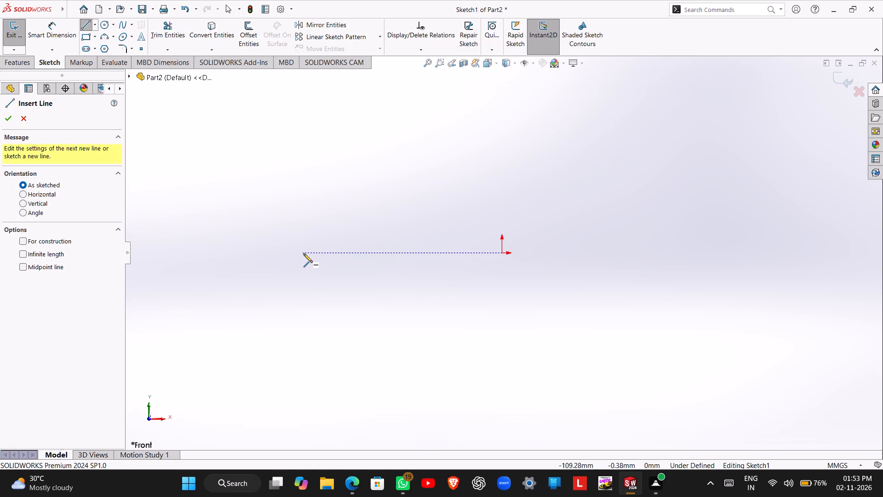
{"action": "left_click", "coordinate": [316, 250]}
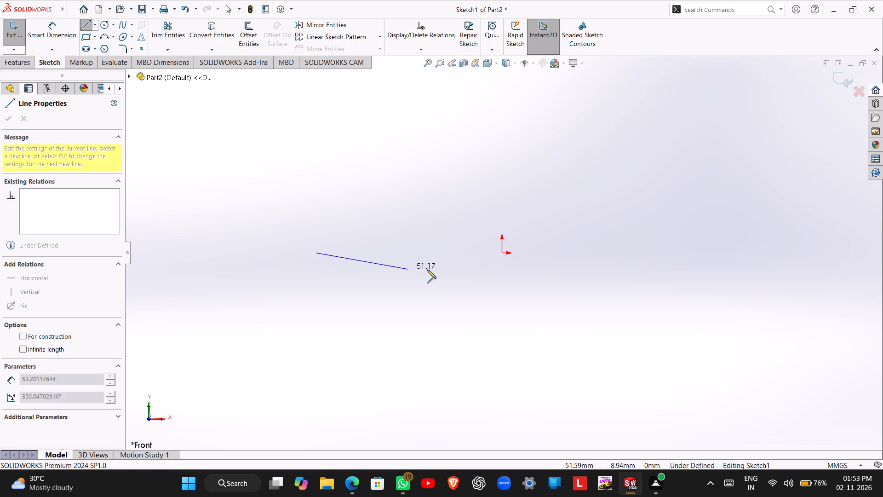
{"action": "left_click", "coordinate": [716, 252]}
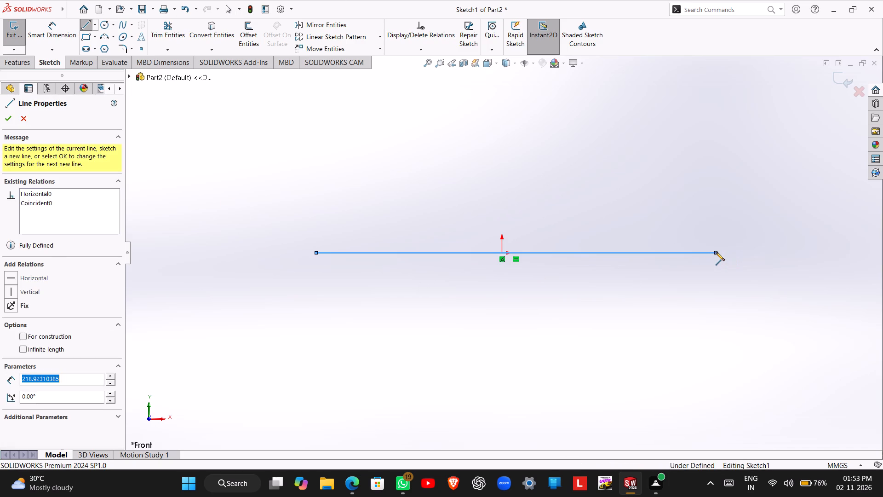
{"action": "key", "text": "Escape"}
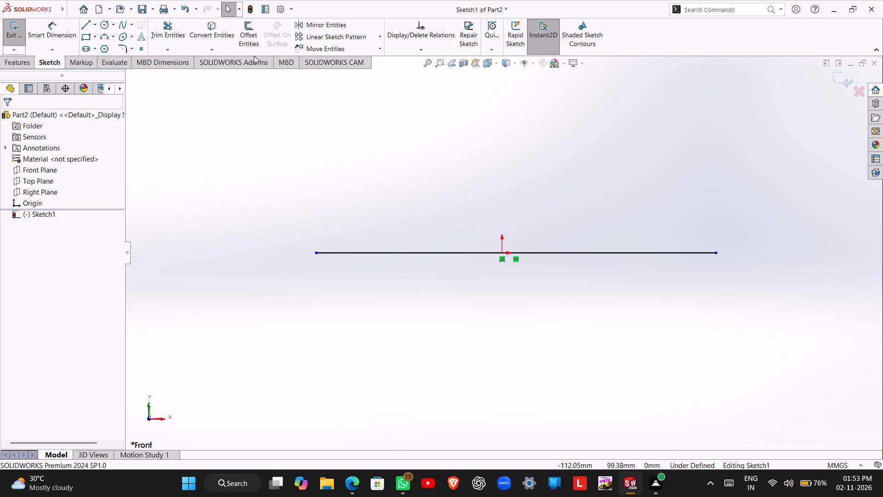
Sketch a vertical construction line through the origin, extending well above and below the horizontal line.
{"action": "left_click", "coordinate": [91, 21]}
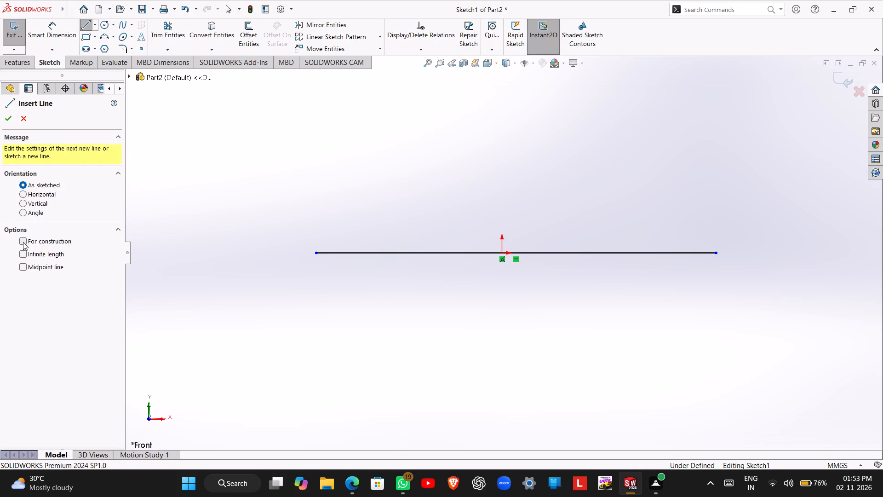
{"action": "left_click", "coordinate": [24, 242]}
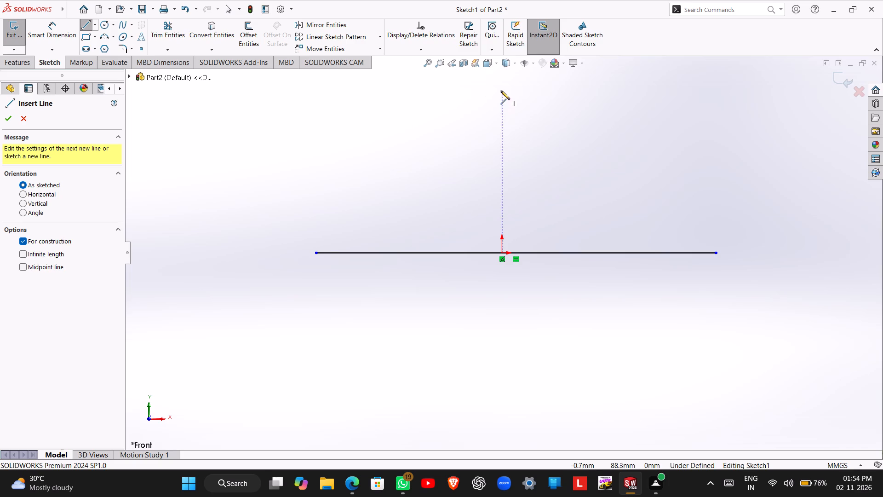
{"action": "left_click", "coordinate": [500, 76]}
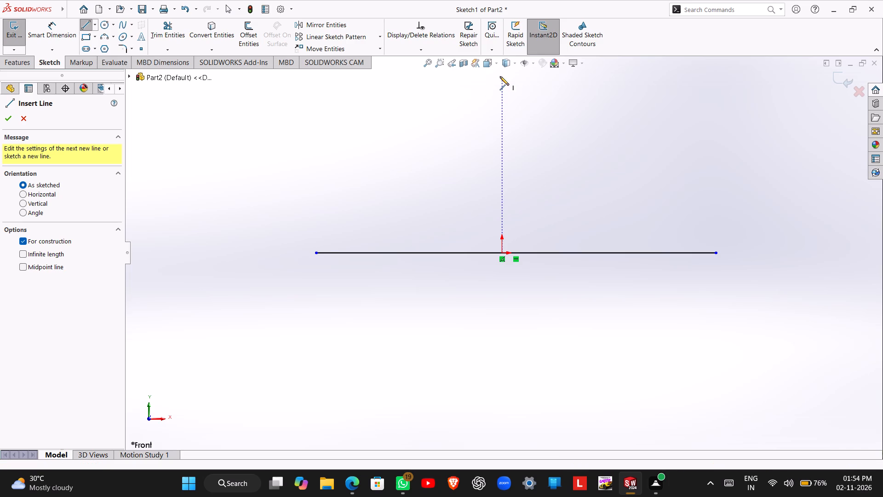
{"action": "left_click", "coordinate": [501, 421]}
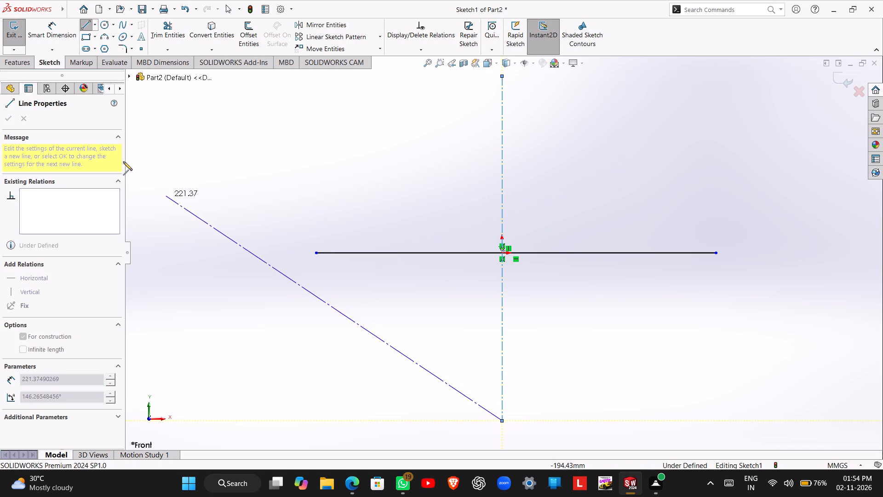
{"action": "key", "text": "Escape"}
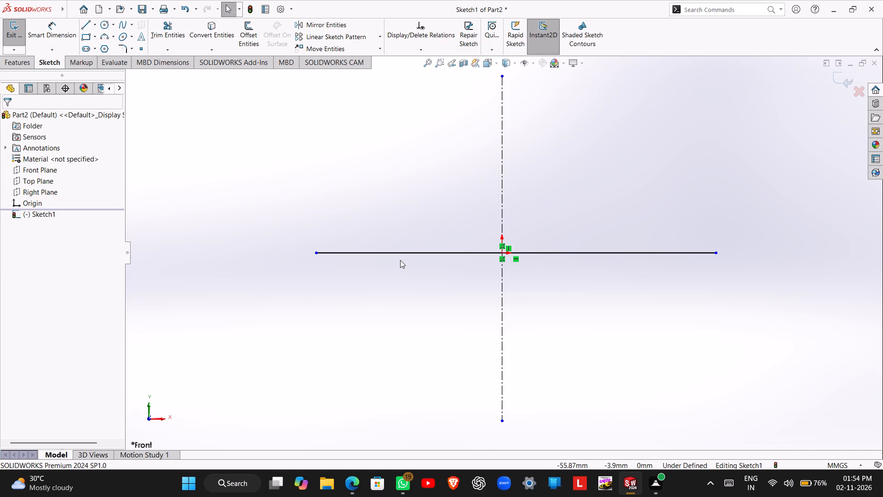
Sketch a stepped profile left of the centreline, starting about 23 mm up from the origin, with one sloped segment, ending back on the centreline.
{"action": "left_click", "coordinate": [83, 23]}
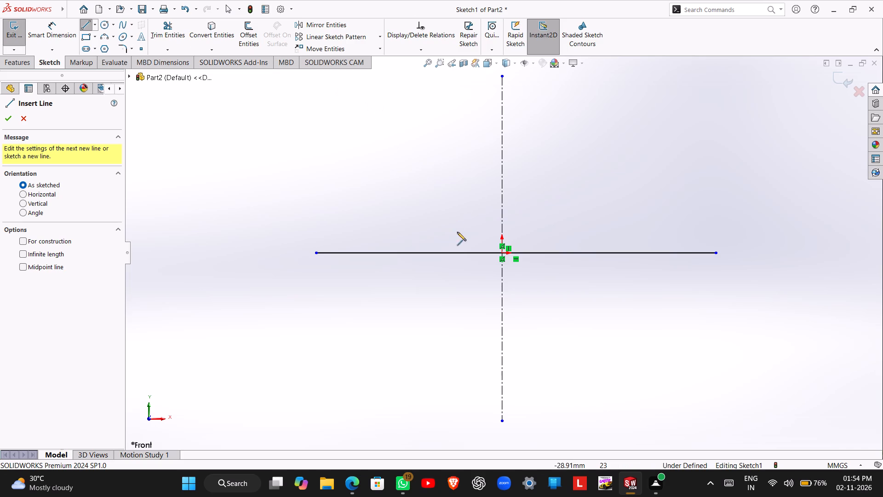
{"action": "left_click", "coordinate": [502, 253]}
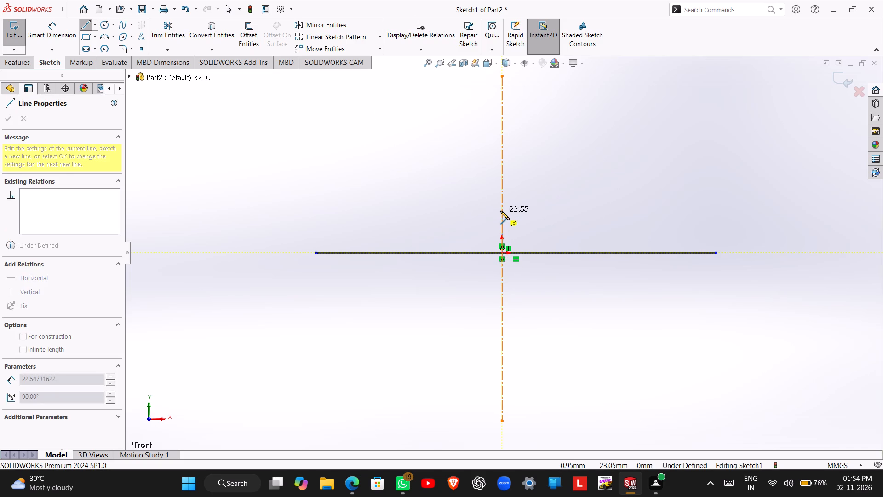
{"action": "left_click", "coordinate": [500, 211]}
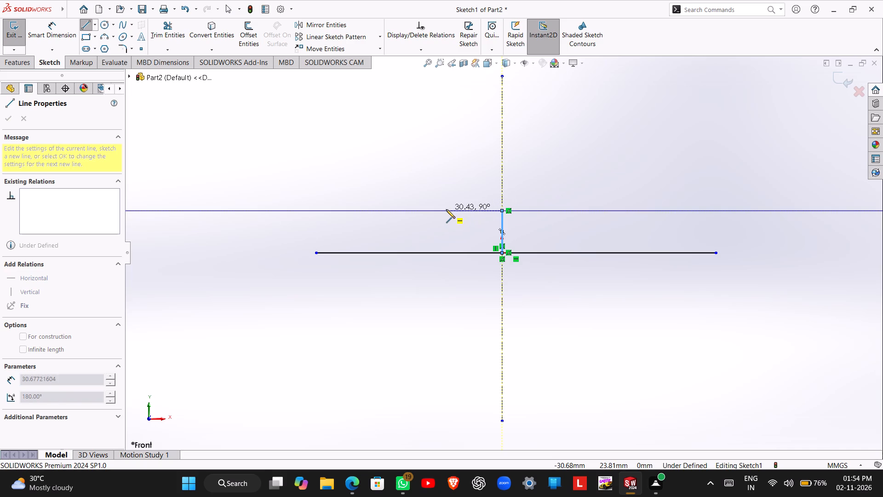
{"action": "left_click", "coordinate": [431, 211]}
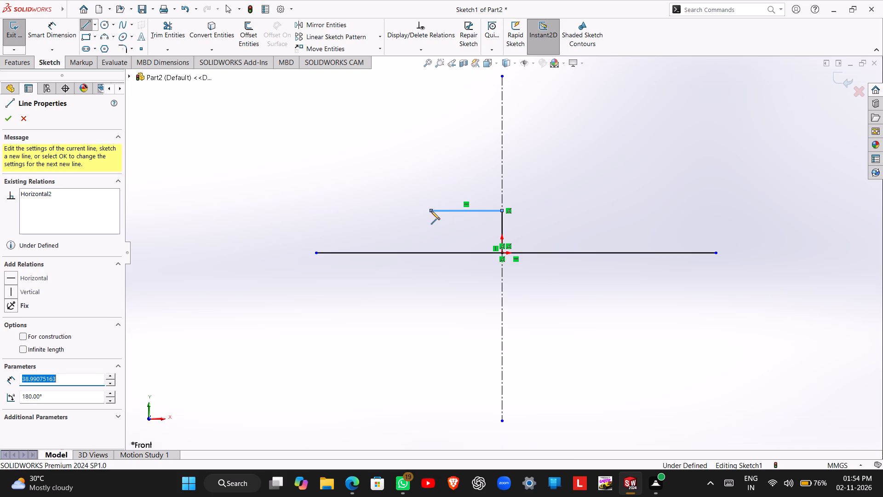
{"action": "left_click", "coordinate": [430, 184]}
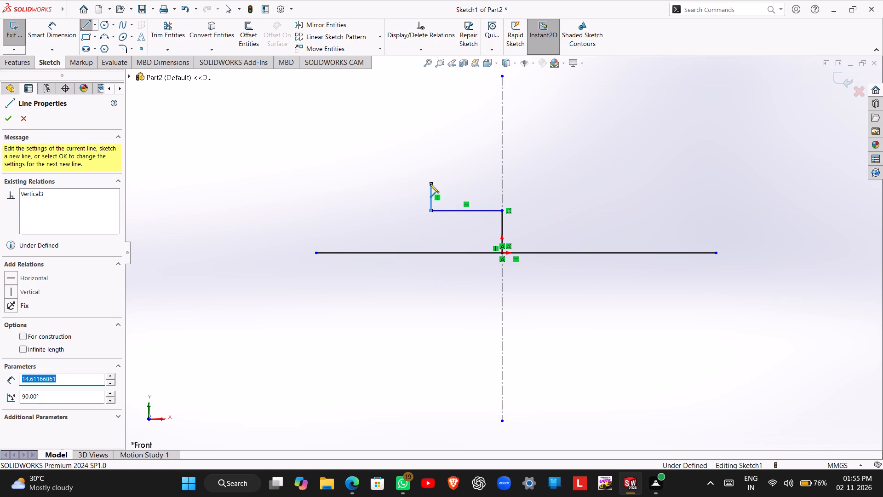
{"action": "left_click", "coordinate": [487, 169]}
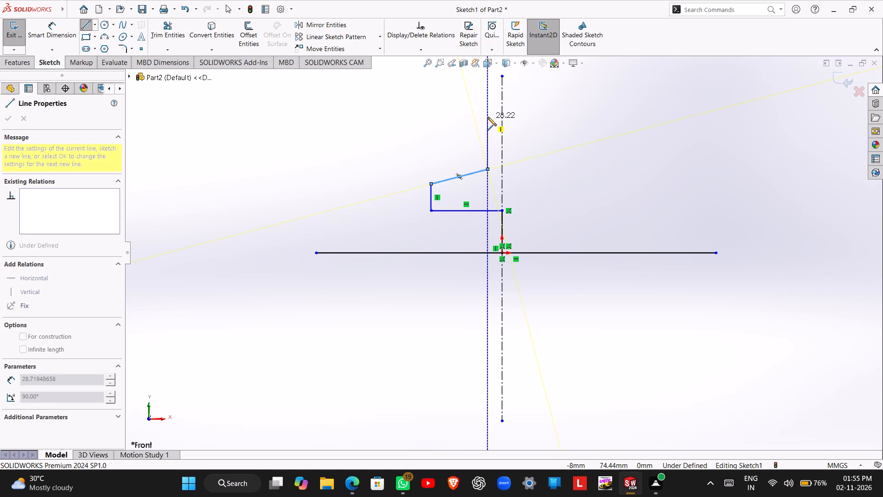
{"action": "left_click", "coordinate": [487, 117]}
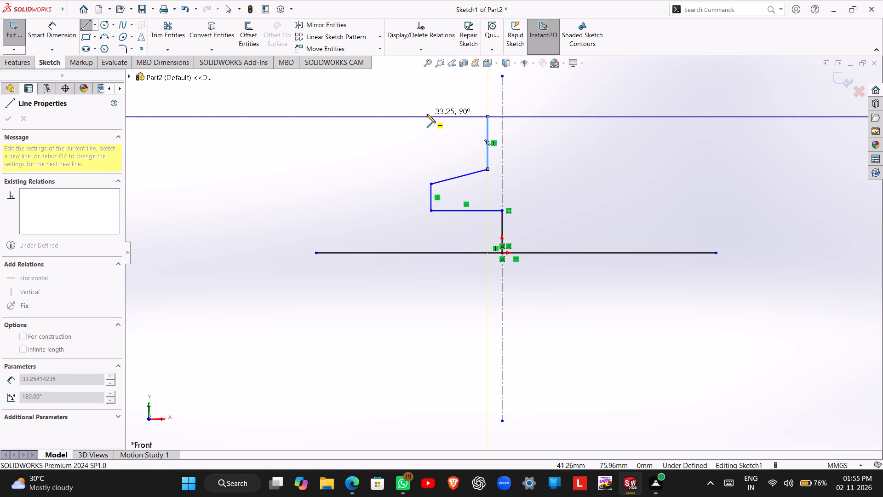
{"action": "left_click", "coordinate": [427, 114]}
{"action": "left_click", "coordinate": [426, 104]}
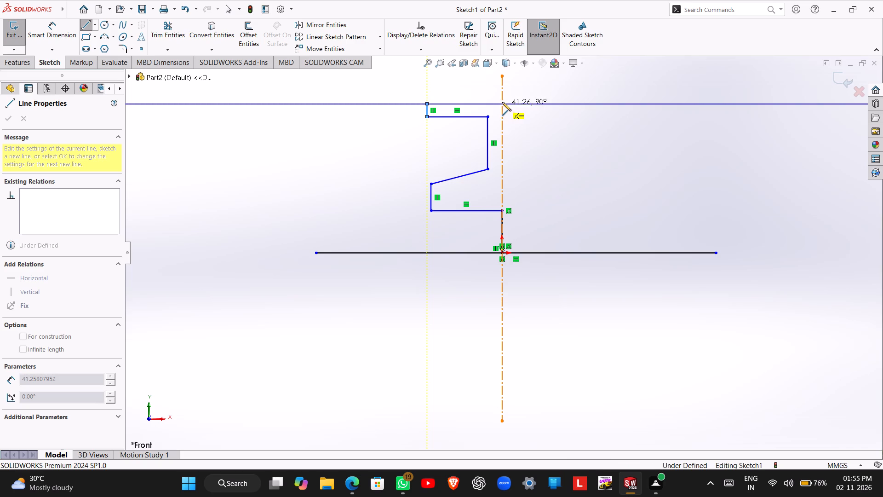
{"action": "left_click", "coordinate": [502, 102]}
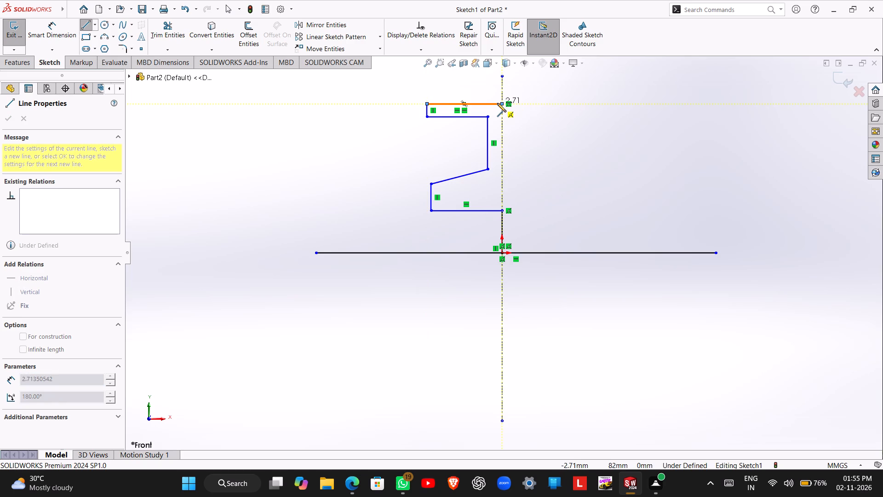
{"action": "key", "text": "Escape"}
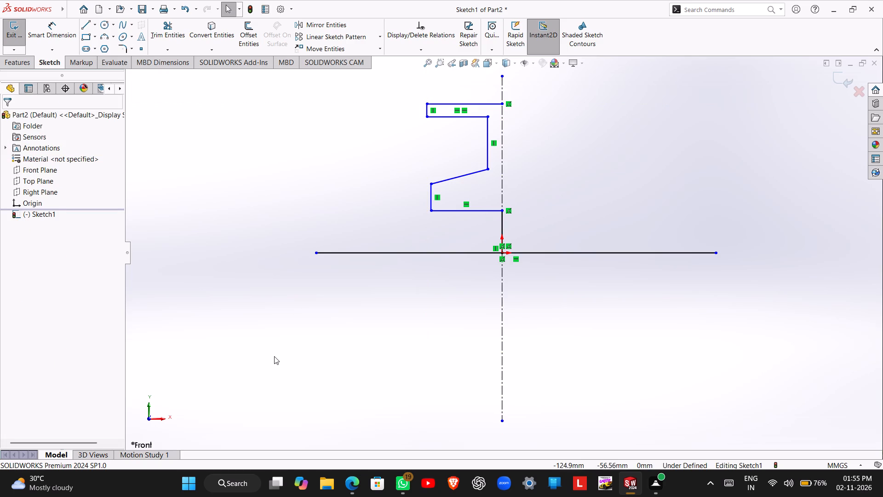
Dimension the profile's vertical line rising from the origin to 12 mm.
{"action": "right_click_drag", "start_coordinate": [274, 356], "coordinate": [262, 306]}
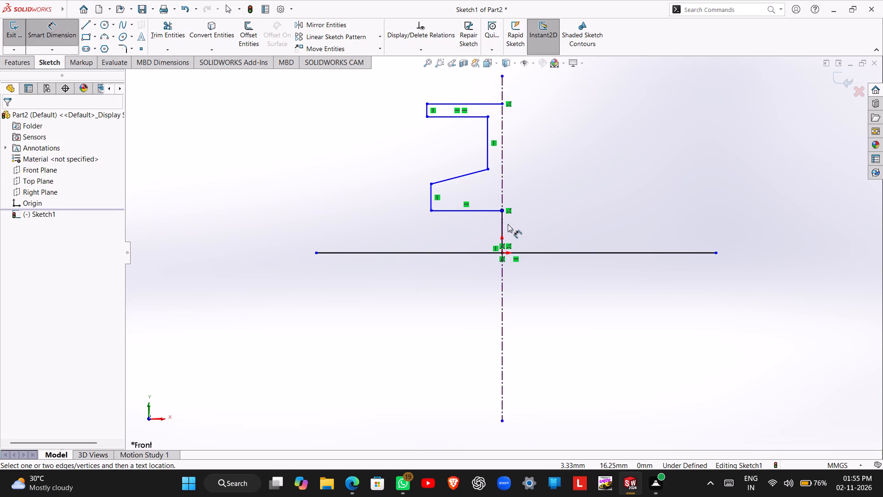
{"action": "left_click", "coordinate": [503, 222]}
{"action": "left_click", "coordinate": [555, 222]}
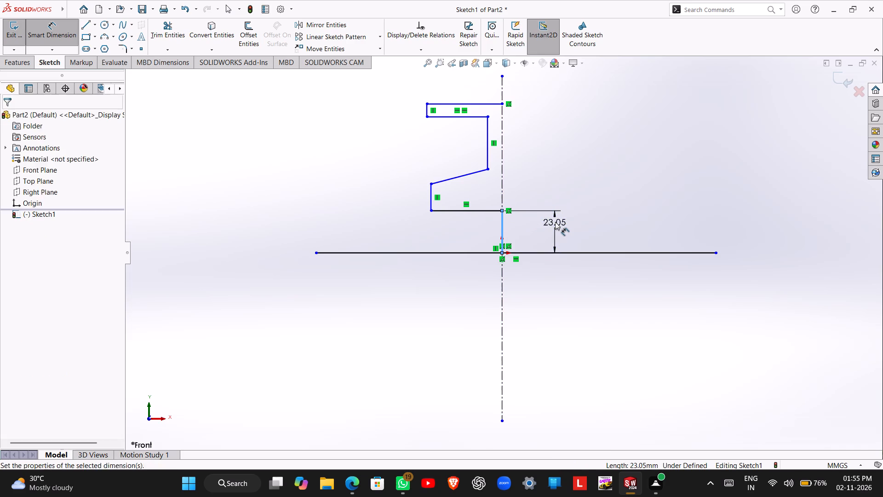
{"action": "type", "text": "12"}
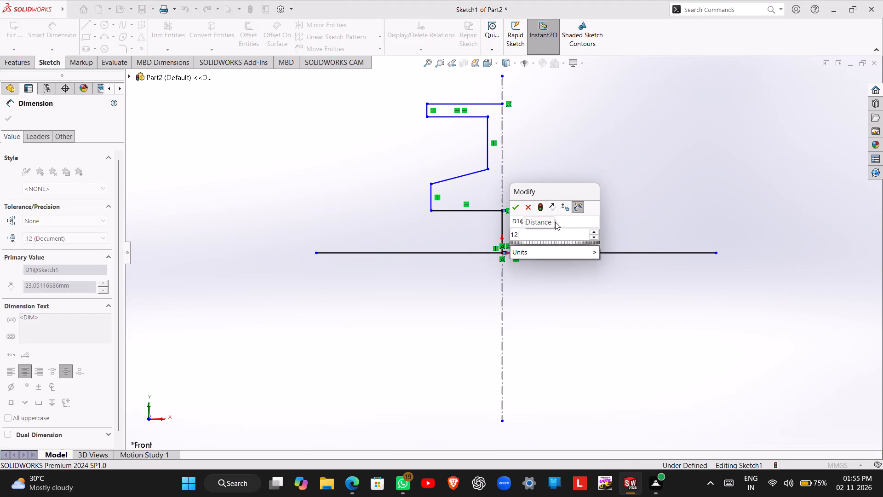
{"action": "key", "text": "Return"}
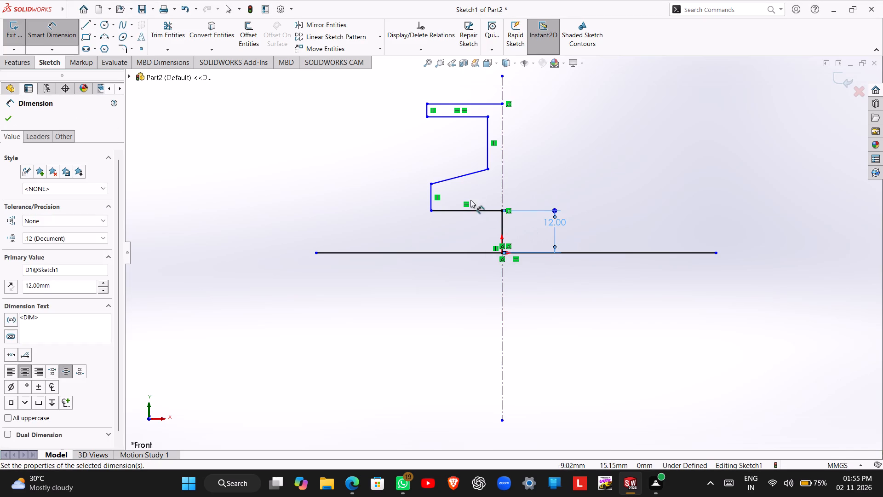
Dimension the profile's lowest horizontal edge, running left from the centreline, to 22.5 mm.
{"action": "left_click", "coordinate": [460, 209]}
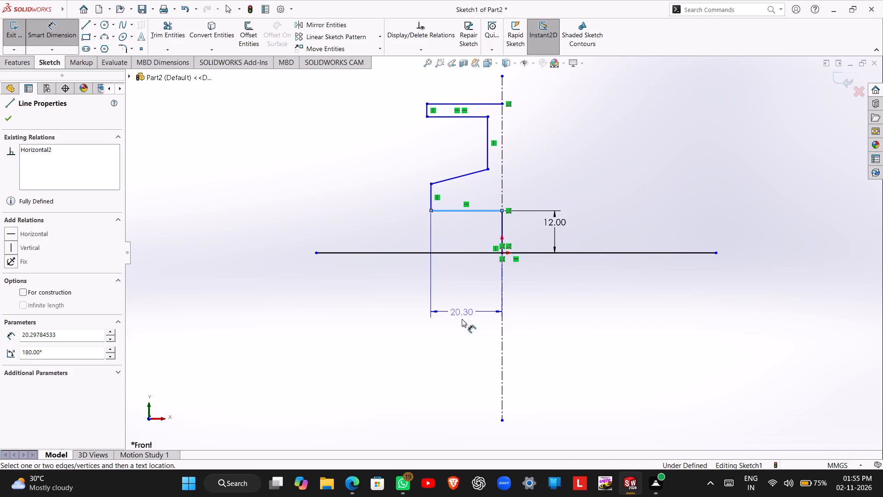
{"action": "left_click", "coordinate": [462, 340]}
{"action": "type", "text": "22.5"}
{"action": "key", "text": "Return"}
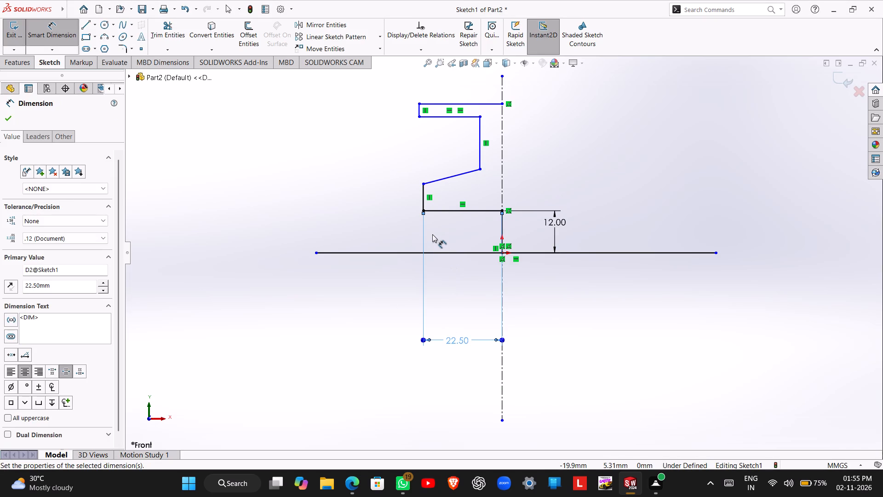
Dimension the short vertical edge at the outer end of the lowest horizontal edge to 13 mm.
{"action": "left_click", "coordinate": [424, 191]}
{"action": "left_click", "coordinate": [389, 198]}
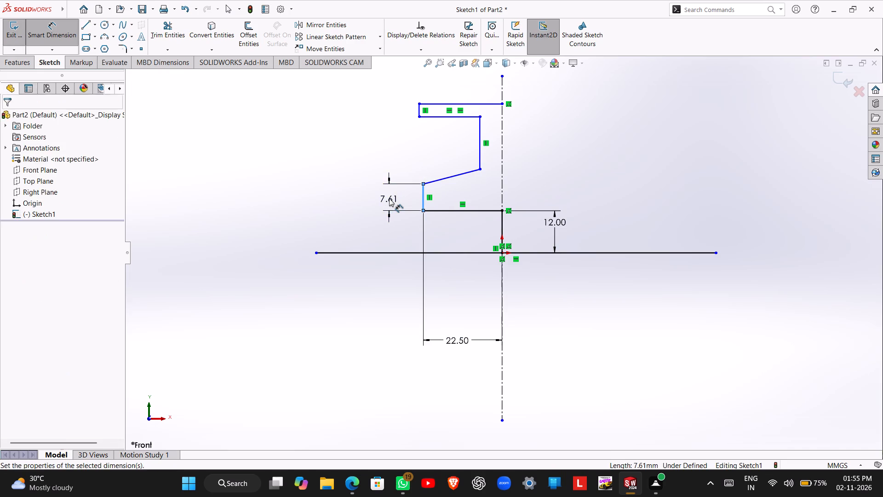
{"action": "type", "text": "13"}
{"action": "key", "text": "Return"}
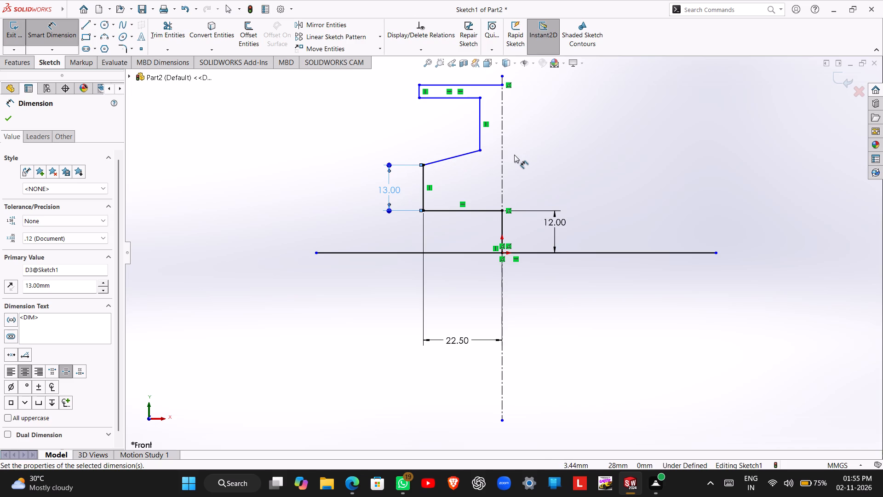
Dimension the vertical distance from the profile's lower outer corner to the inner end of the sloped segment as 15 mm.
{"action": "left_click", "coordinate": [479, 150]}
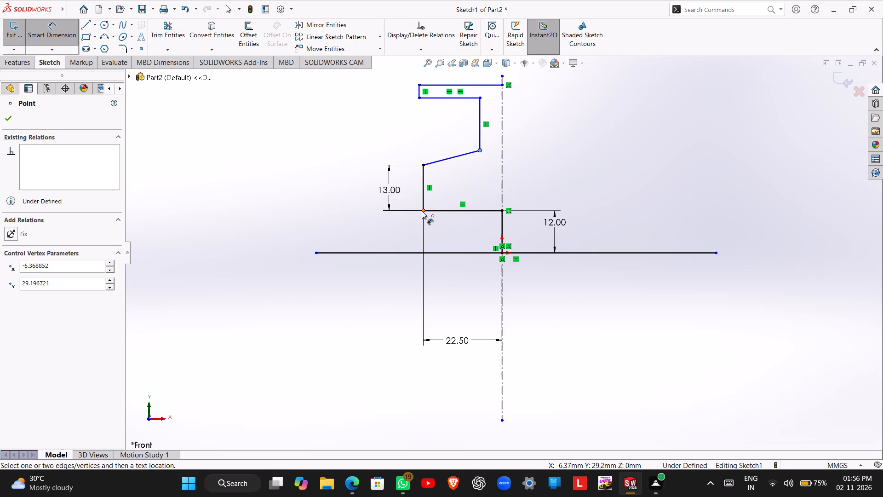
{"action": "left_click", "coordinate": [422, 211]}
{"action": "left_click", "coordinate": [336, 193]}
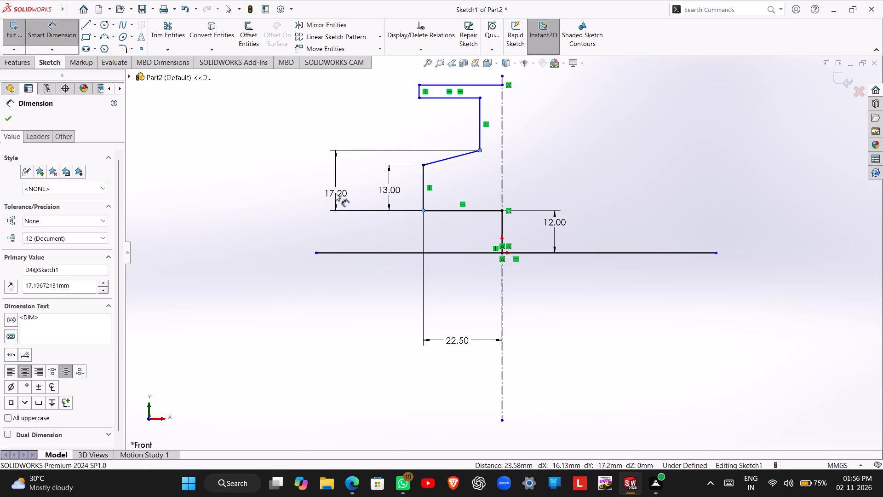
{"action": "type", "text": "15"}
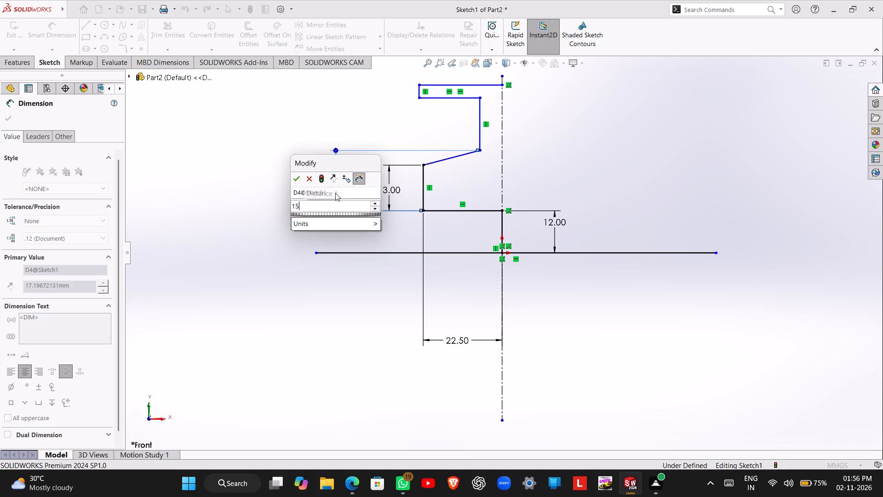
{"action": "key", "text": "Return"}
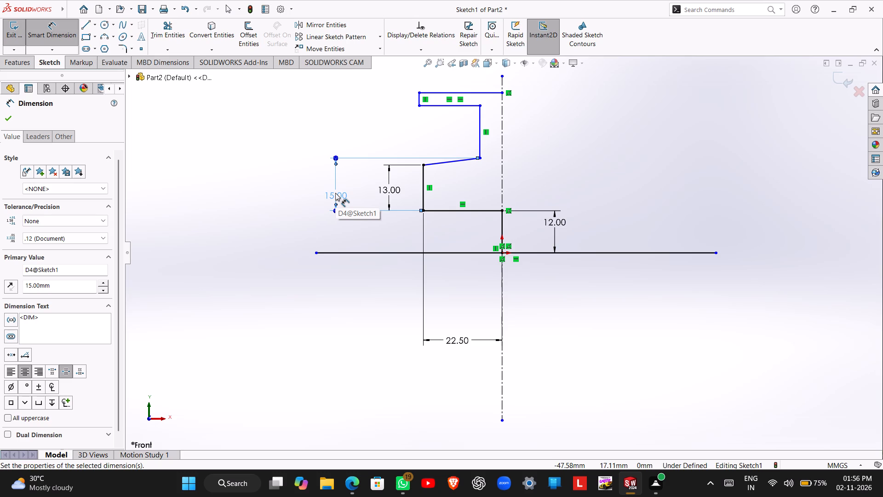
Dimension the short vertical edge at the outer end of the profile's top flange to 6 mm.
{"action": "left_click", "coordinate": [418, 102]}
{"action": "left_click", "coordinate": [387, 104]}
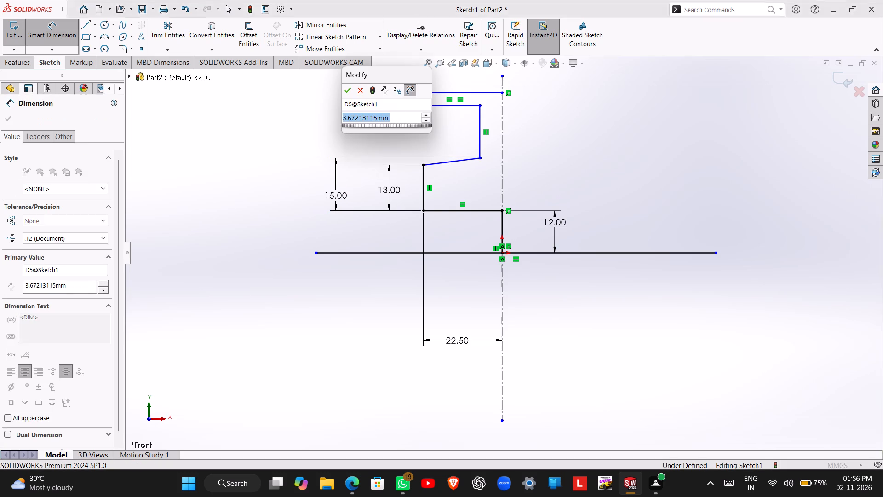
{"action": "key", "text": "6"}
{"action": "key", "text": "Return"}
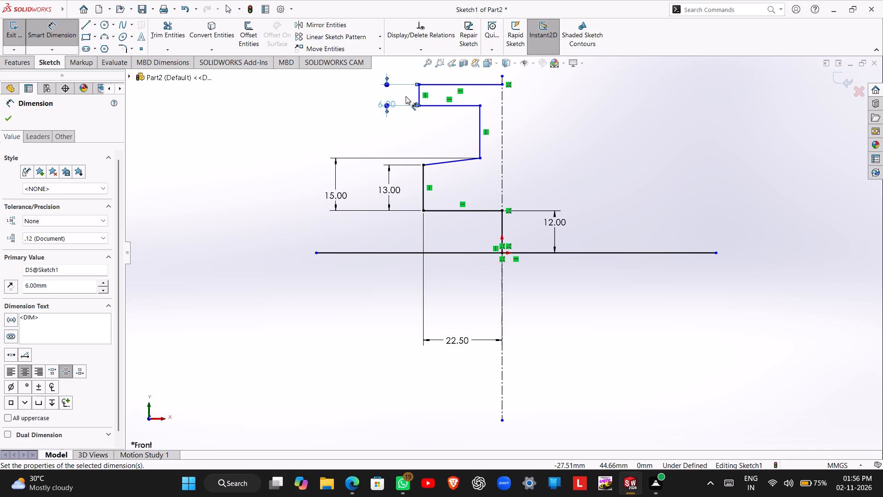
Dimension the horizontal distance between the vertical web line's upper end and the centreline as 5 mm.
{"action": "left_click", "coordinate": [481, 106]}
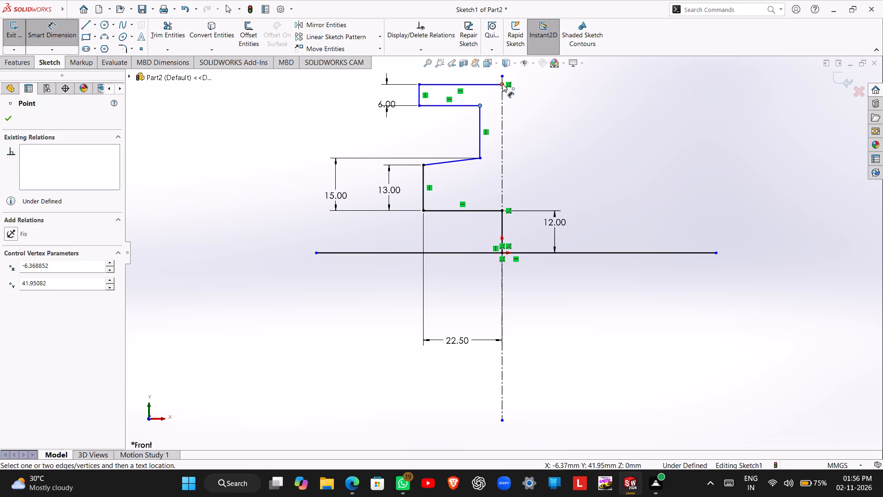
{"action": "left_click", "coordinate": [502, 84]}
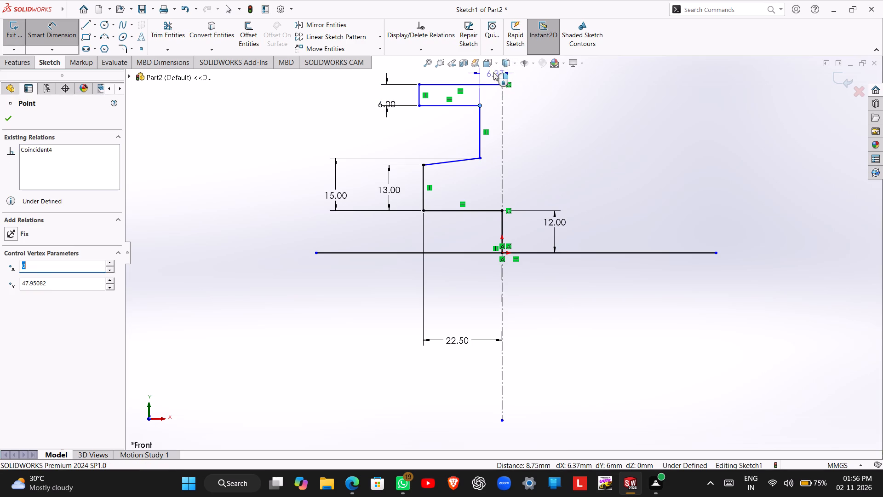
{"action": "left_click", "coordinate": [493, 74]}
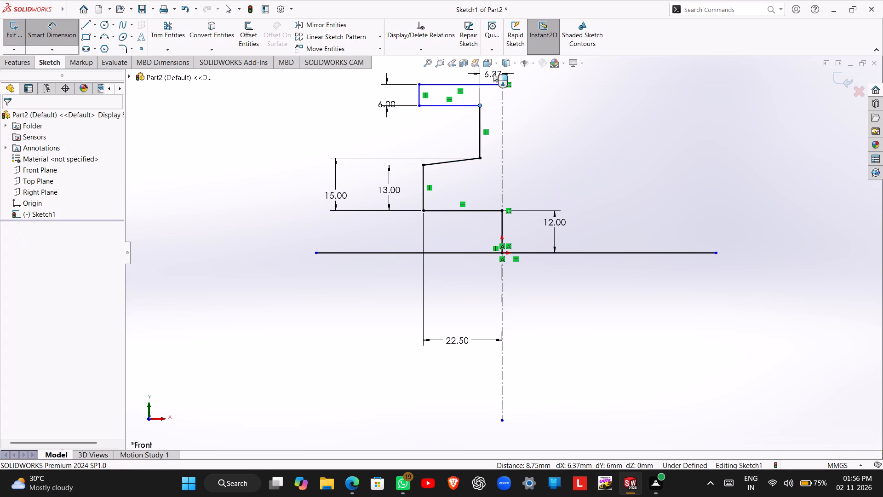
{"action": "key", "text": "5"}
{"action": "key", "text": "Return"}
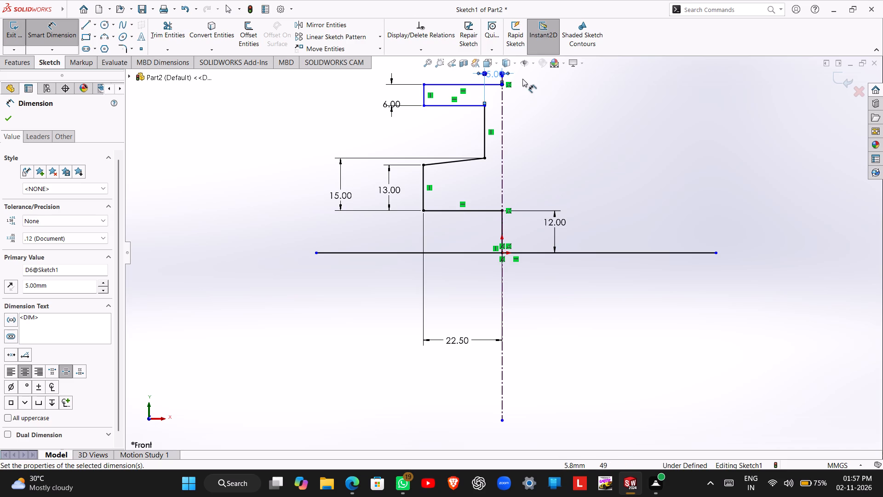
Dimension the vertical distance from the profile's lower outer corner to the top flange's upper outer corner as 53 mm.
{"action": "left_click", "coordinate": [424, 210]}
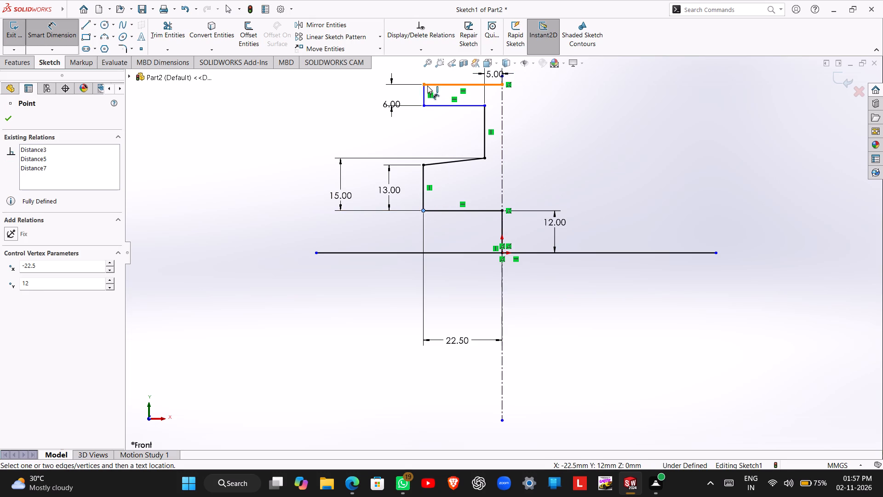
{"action": "left_click", "coordinate": [425, 84]}
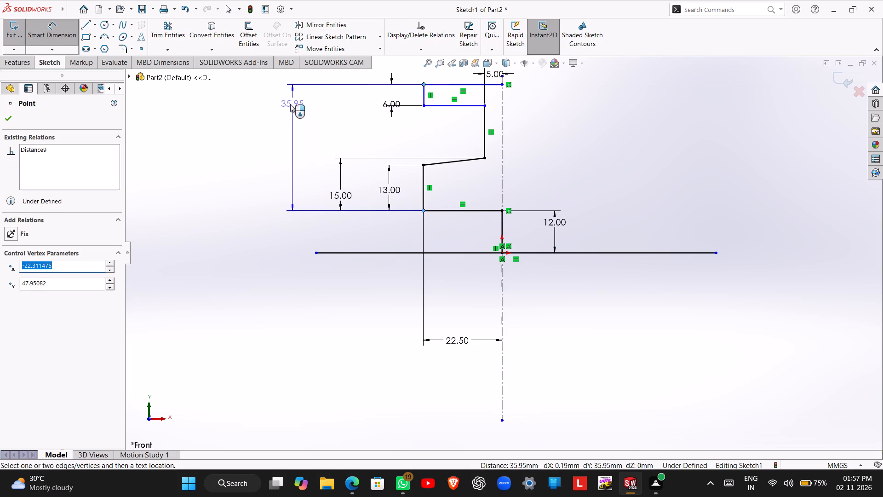
{"action": "left_click", "coordinate": [285, 107]}
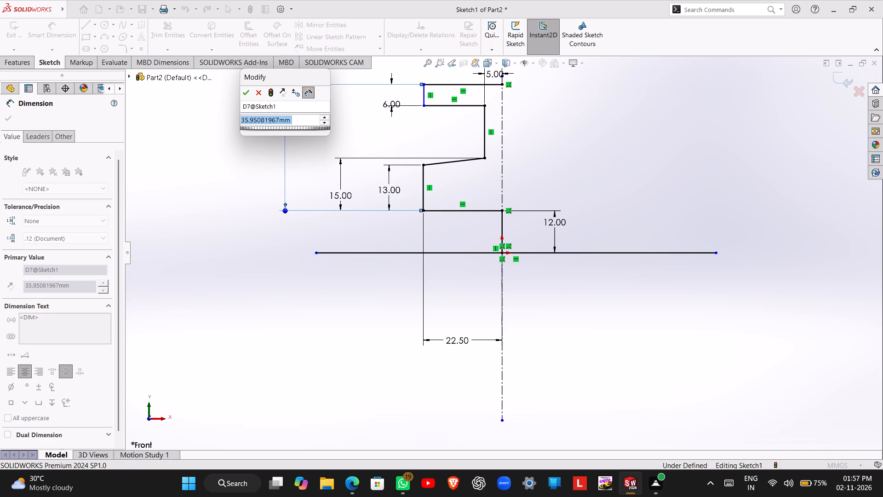
{"action": "key", "text": "5"}
{"action": "key", "text": "3"}
{"action": "key", "text": "Return"}
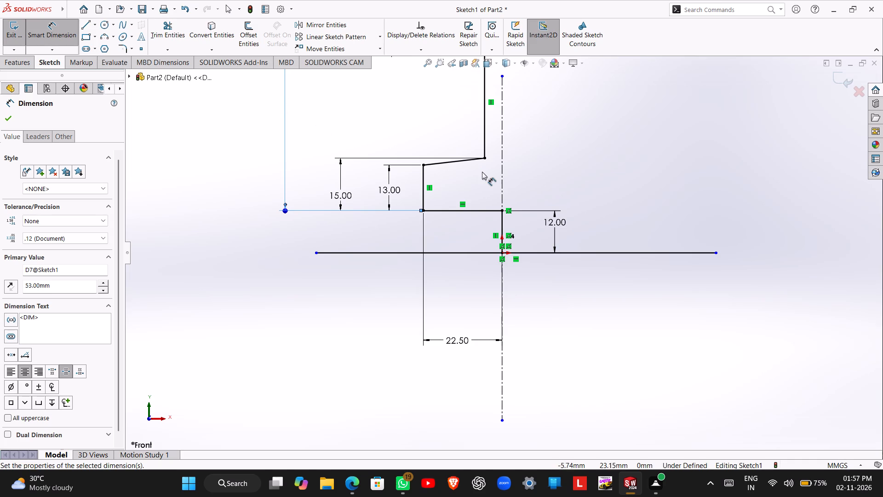
Dimension the underside edge of the top flange, from the web to its outer end, to 17.5 mm.
{"action": "scroll", "coordinate": [487, 173], "scroll_direction": "up", "scroll_amount": 3}
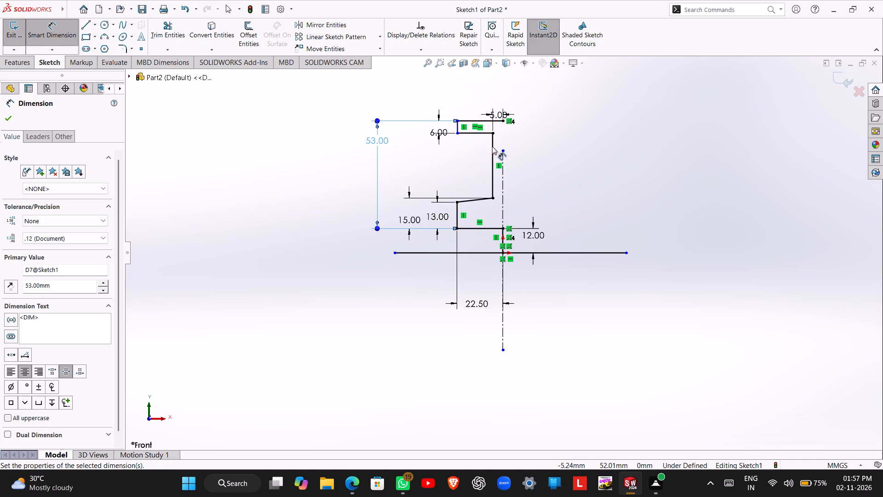
{"action": "left_click", "coordinate": [492, 132]}
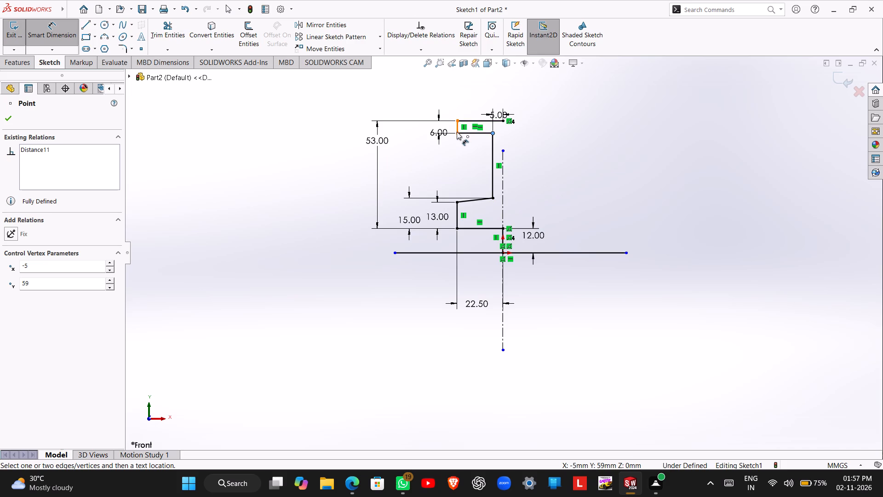
{"action": "left_click", "coordinate": [457, 132]}
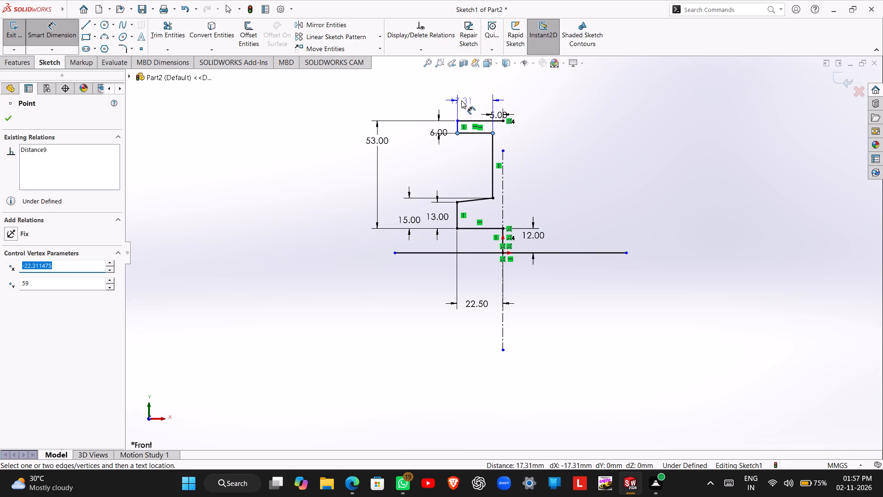
{"action": "left_click", "coordinate": [461, 100]}
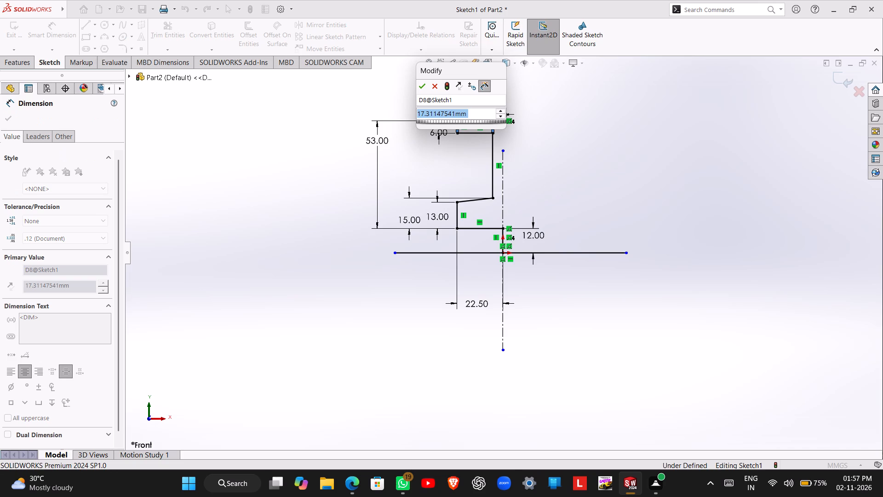
{"action": "type", "text": "17.5"}
{"action": "key", "text": "Return"}
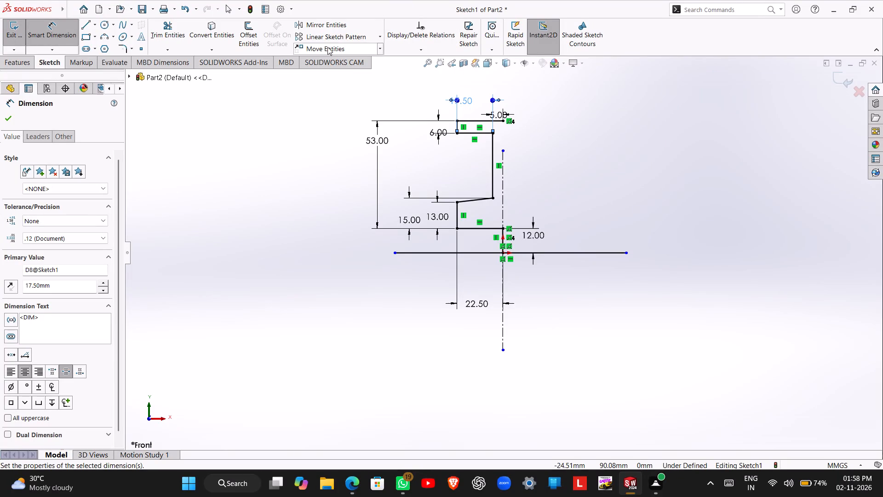
Mirror the seven stepped-profile lines about the vertical centreline, keeping the originals, and exit the sketch.
{"action": "left_click", "coordinate": [324, 25]}
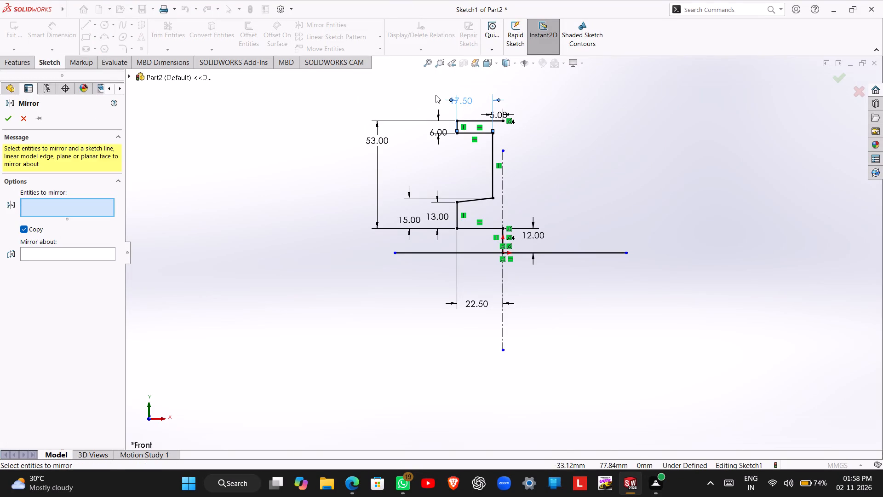
{"action": "left_click_drag", "start_coordinate": [436, 95], "coordinate": [531, 228]}
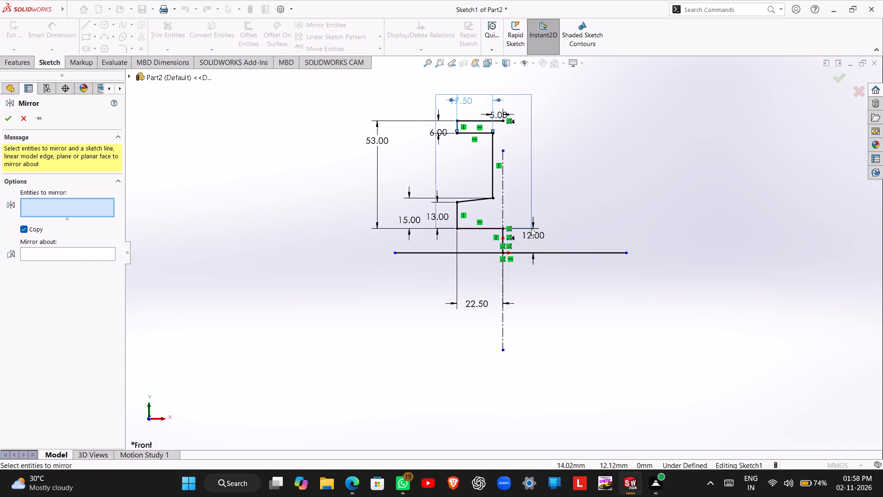
{"action": "left_click_drag", "start_coordinate": [531, 228], "coordinate": [537, 226]}
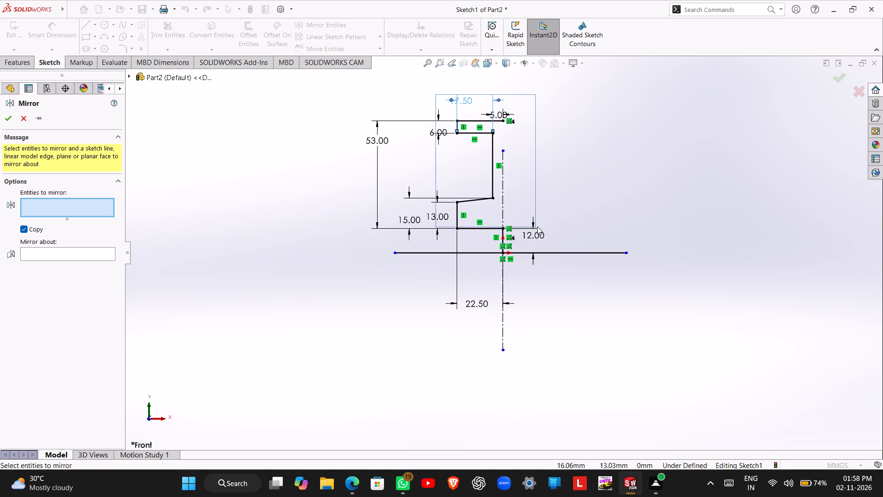
{"action": "left_click_drag", "start_coordinate": [537, 226], "coordinate": [543, 233]}
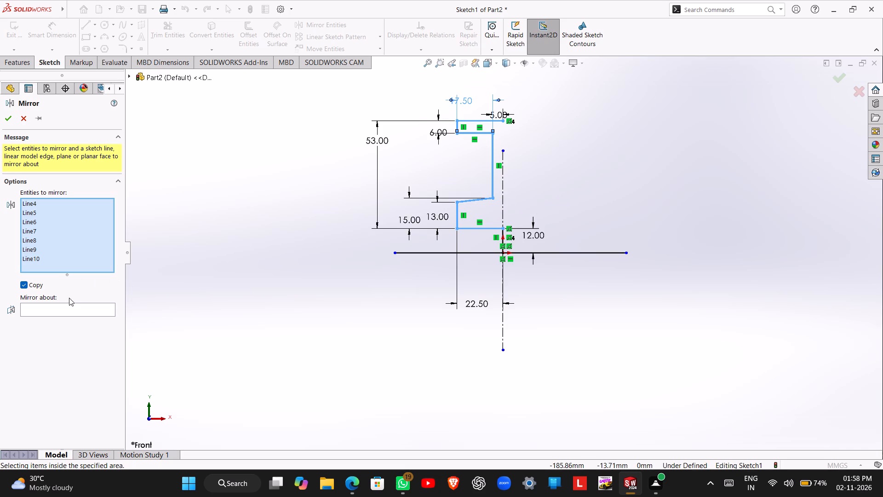
{"action": "left_click", "coordinate": [67, 310]}
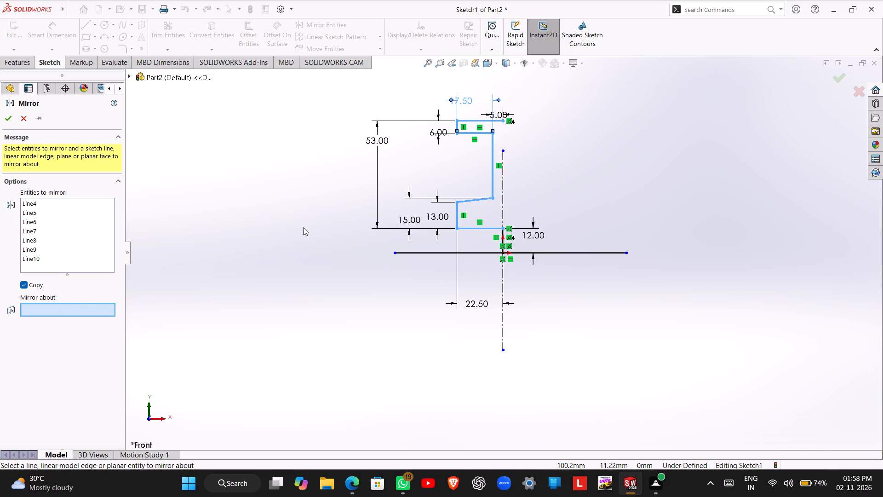
{"action": "left_click", "coordinate": [503, 217]}
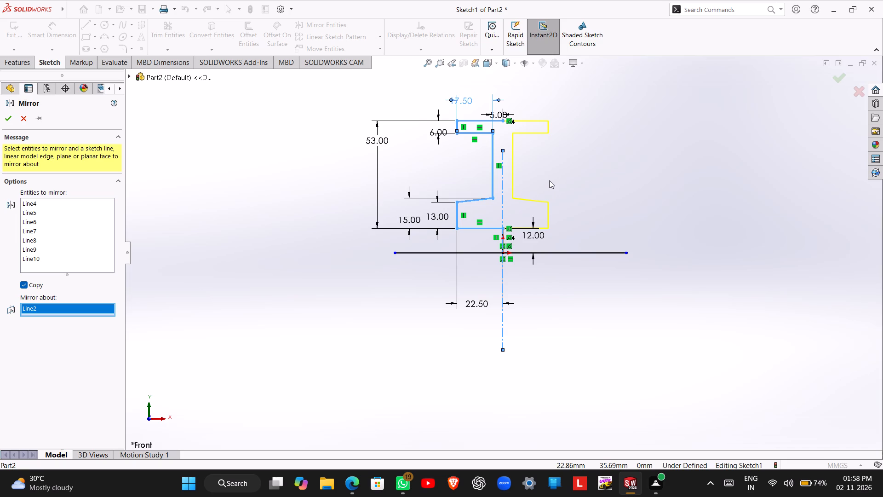
{"action": "left_click", "coordinate": [2, 120]}
{"action": "scroll", "coordinate": [319, 256], "scroll_direction": "up", "scroll_amount": 1}
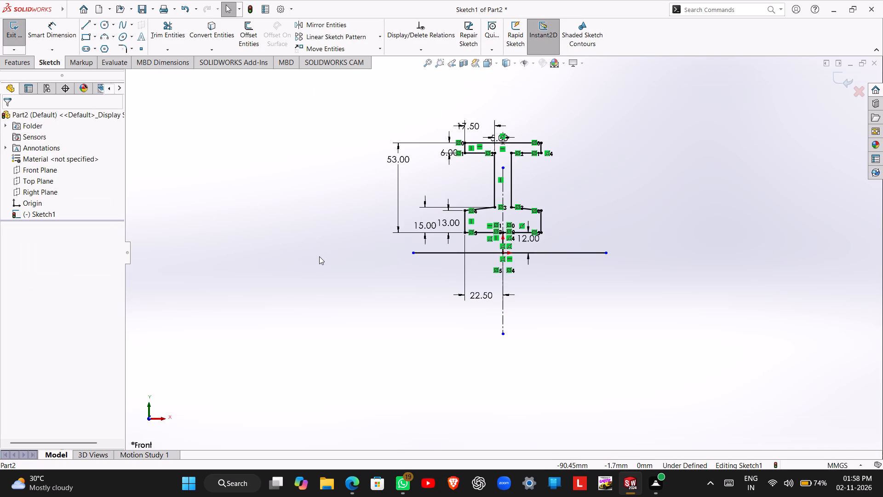
{"action": "scroll", "coordinate": [319, 255], "scroll_direction": "down", "scroll_amount": 1}
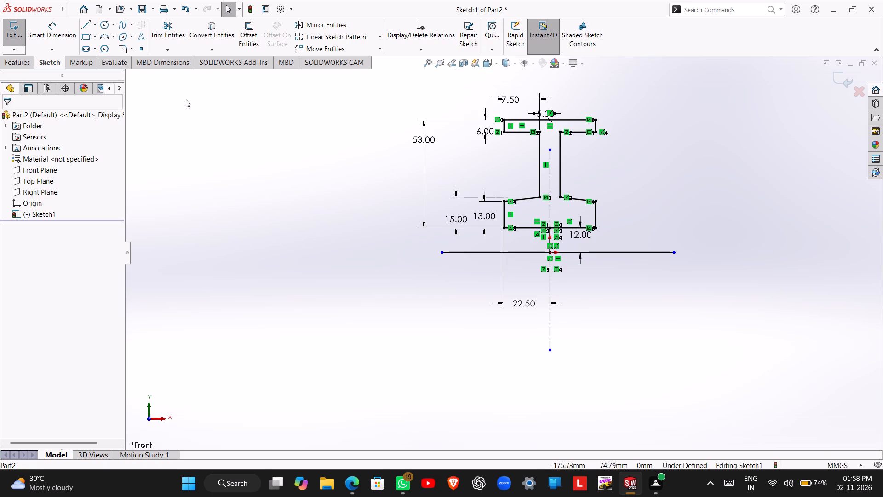
{"action": "left_click", "coordinate": [21, 38]}
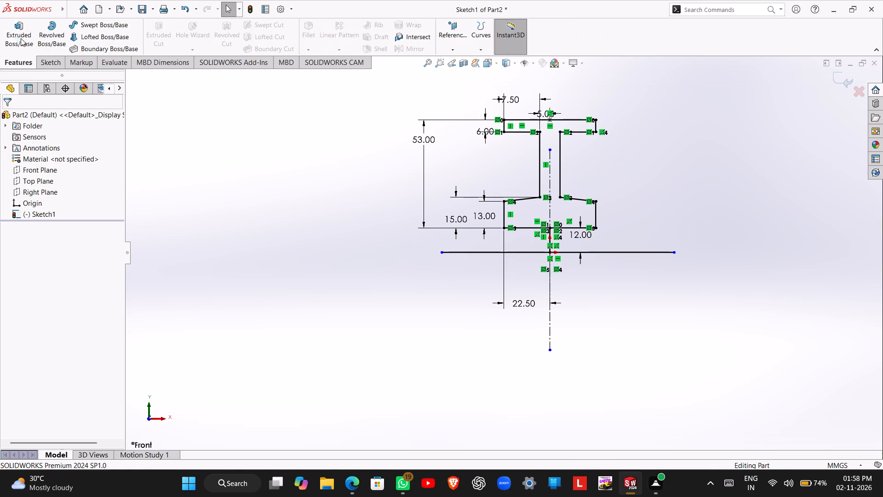
Revolve the closed I-shaped region 360 degrees about the horizontal line through the origin as a solid, with Thin Feature off.
{"action": "left_click", "coordinate": [58, 37]}
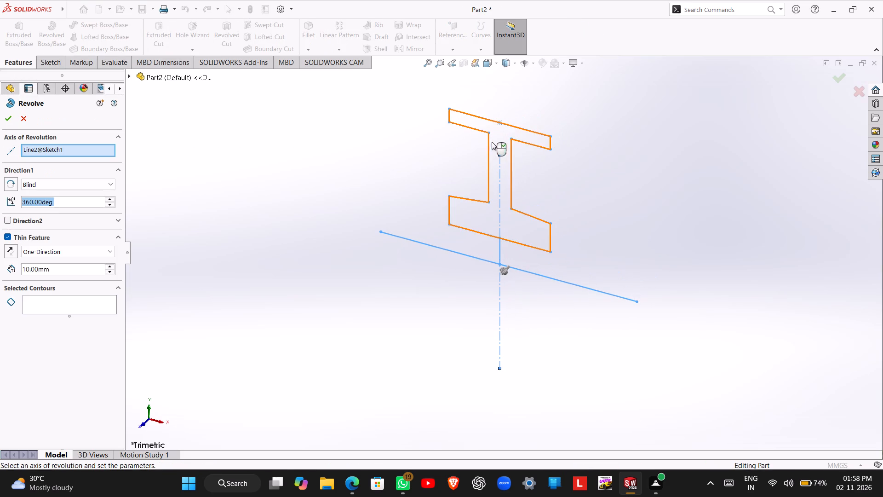
{"action": "left_click", "coordinate": [493, 136]}
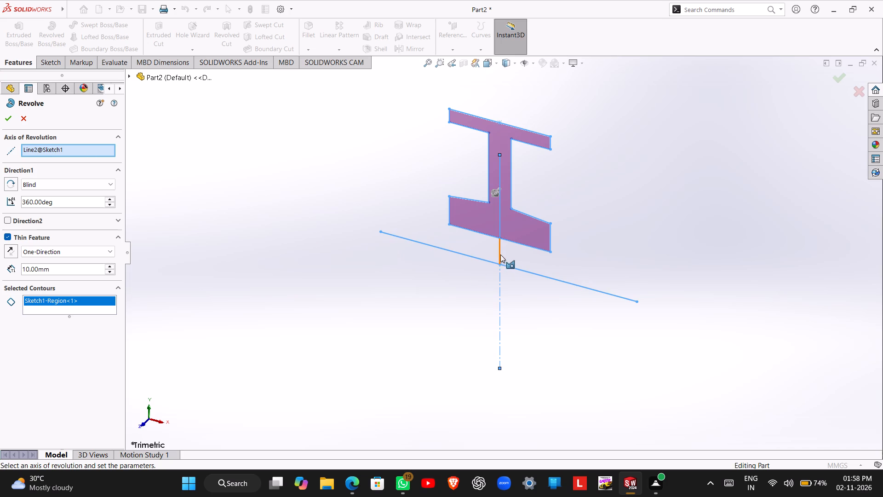
{"action": "right_click", "coordinate": [104, 151]}
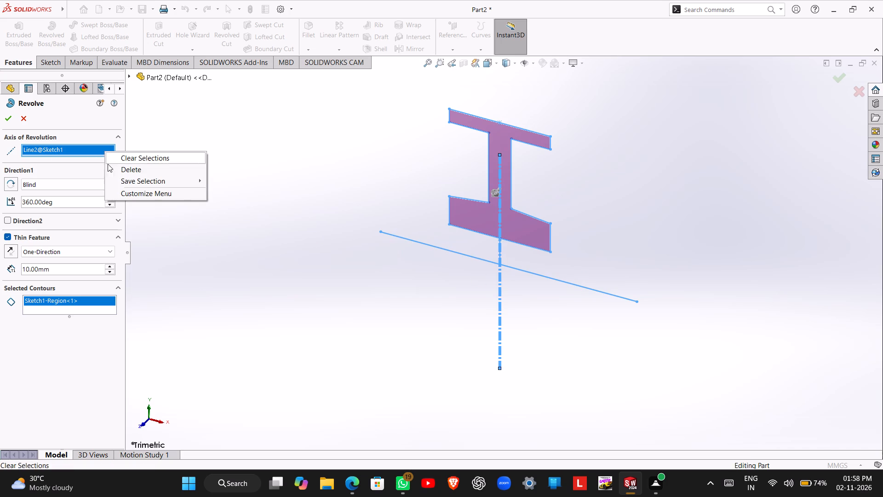
{"action": "left_click", "coordinate": [112, 168]}
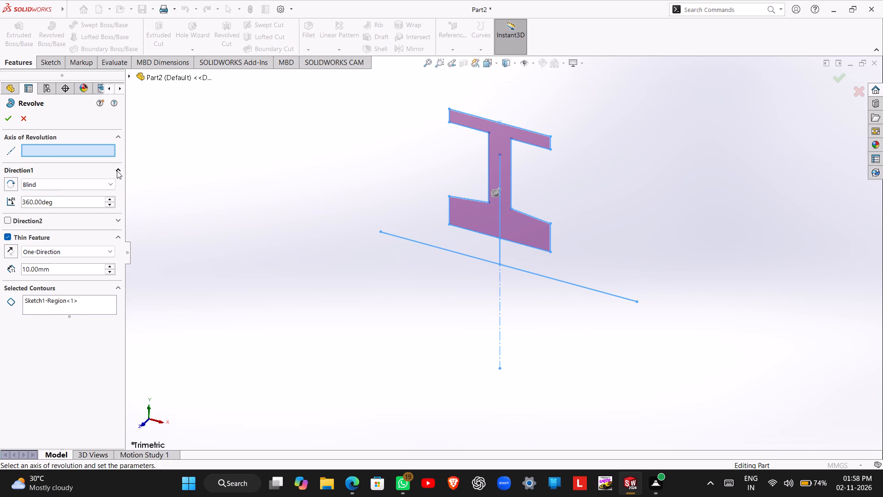
{"action": "left_click", "coordinate": [458, 251]}
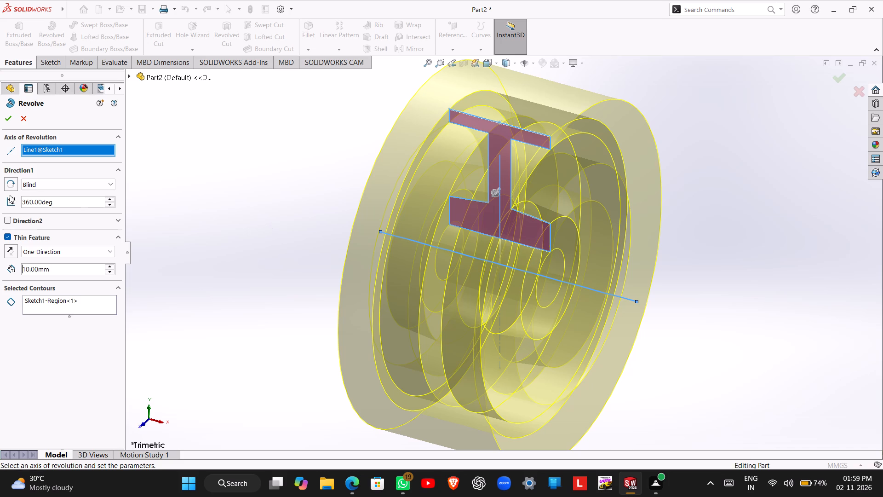
{"action": "left_click", "coordinate": [6, 237]}
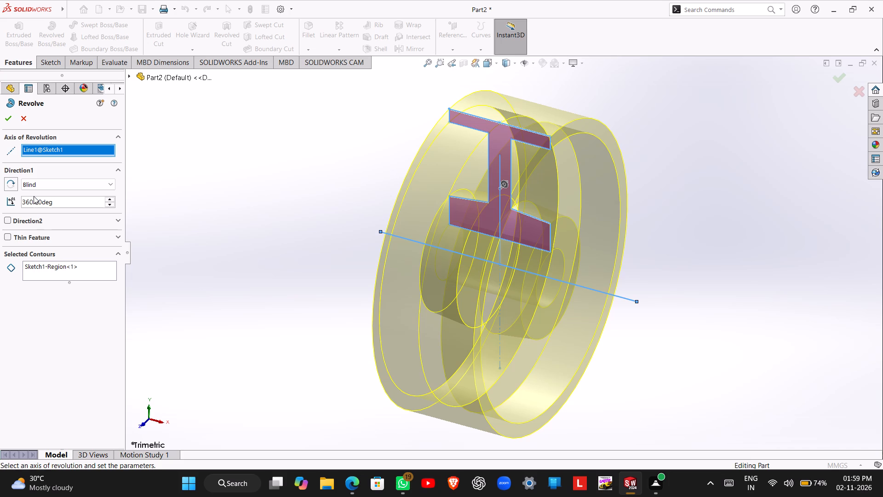
{"action": "left_click", "coordinate": [8, 118]}
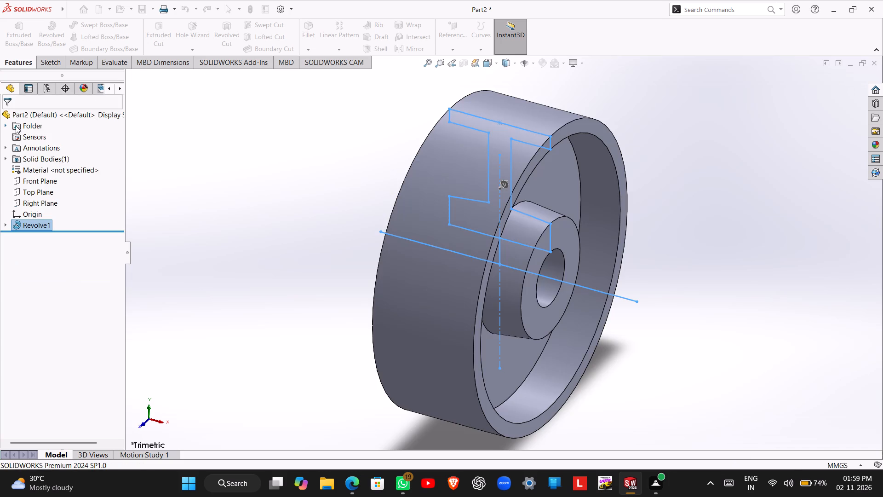
Start a sketch on the wheel's recessed web face and draw a circle centred on the origin, about 43.6 mm in radius.
{"action": "middle_click_drag", "start_coordinate": [659, 193], "coordinate": [559, 196]}
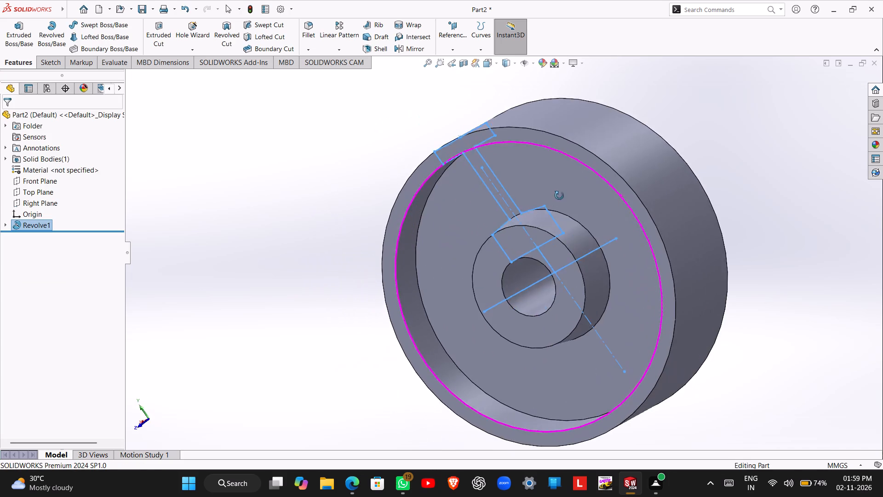
{"action": "middle_click_drag", "start_coordinate": [559, 196], "coordinate": [596, 155]}
{"action": "left_click", "coordinate": [798, 213]}
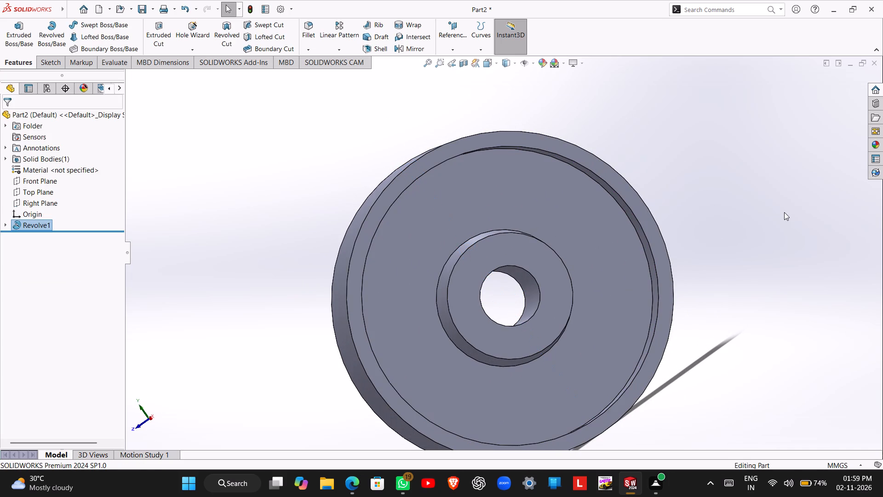
{"action": "key", "text": "space"}
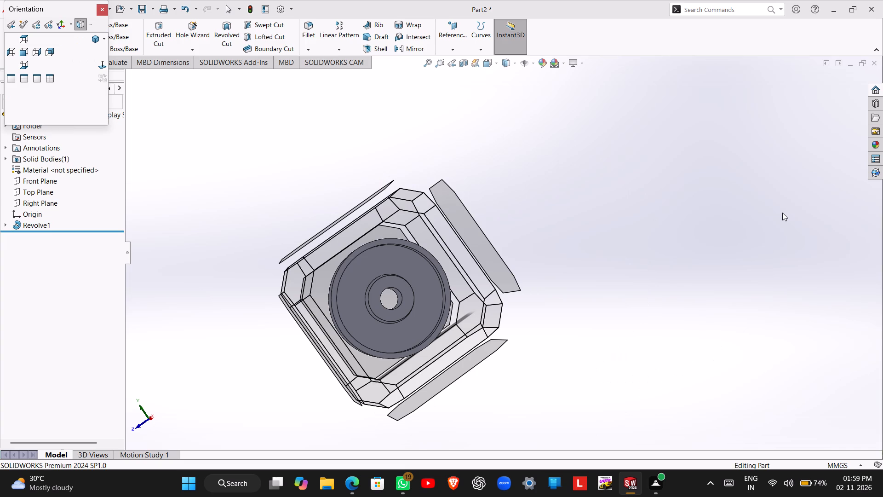
{"action": "left_click", "coordinate": [342, 285]}
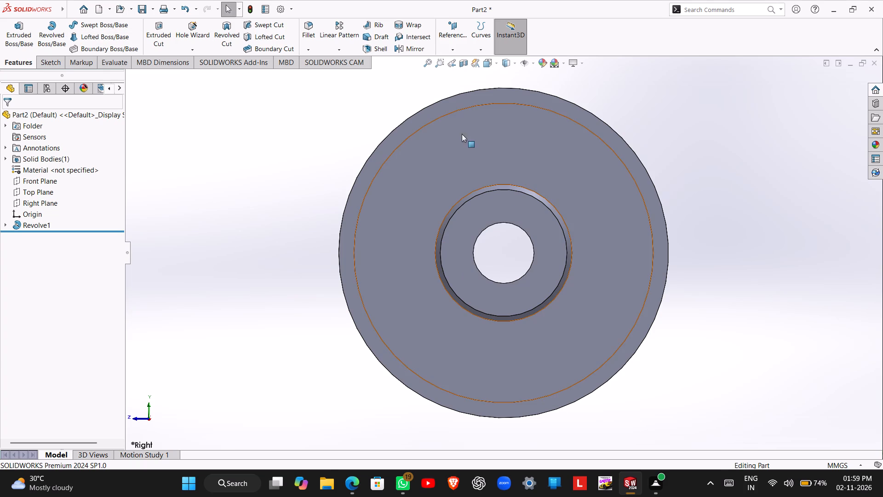
{"action": "left_click", "coordinate": [491, 156]}
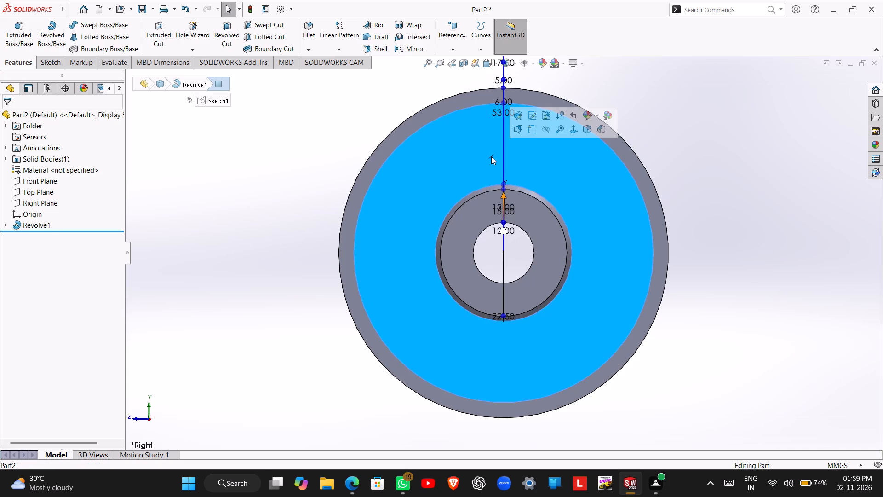
{"action": "left_click", "coordinate": [534, 128]}
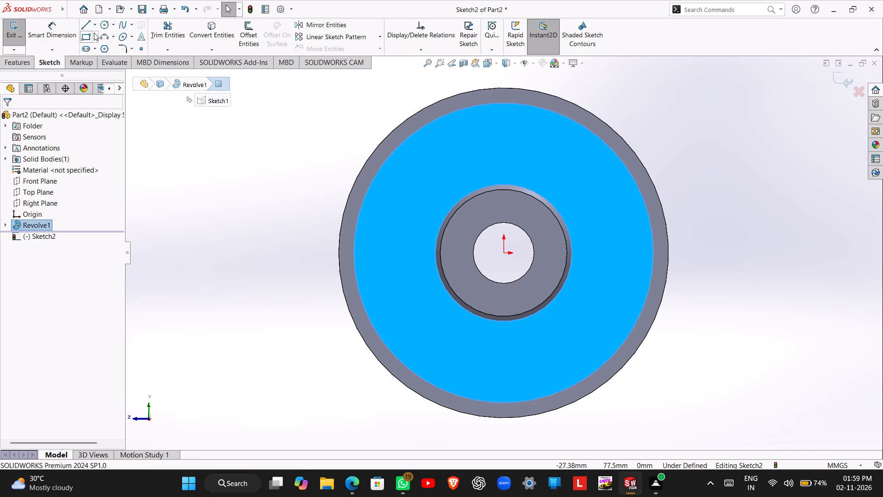
{"action": "left_click", "coordinate": [102, 24]}
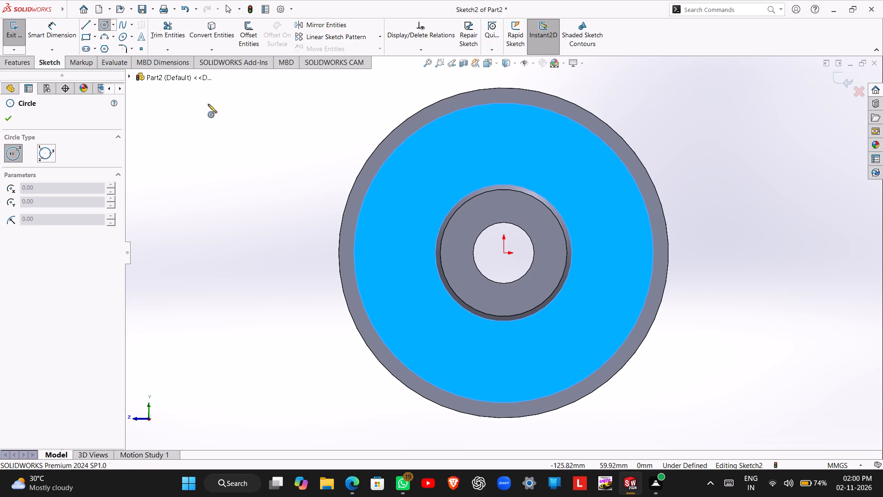
{"action": "left_click", "coordinate": [504, 252]}
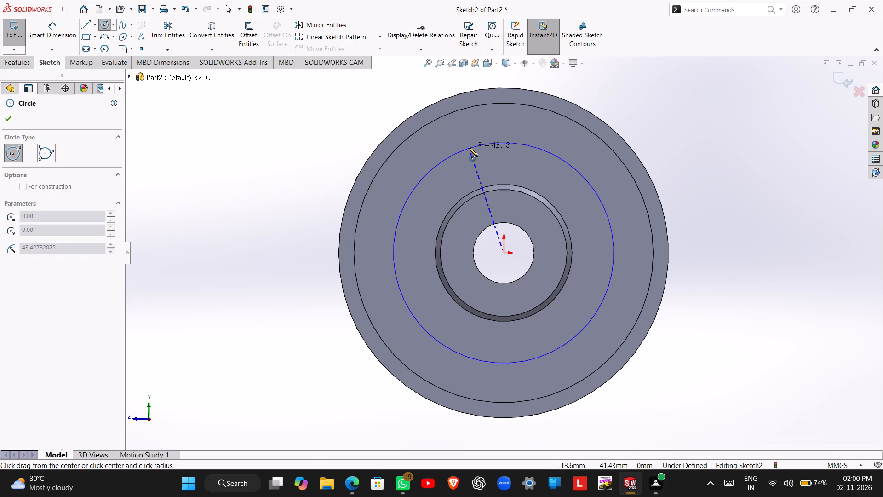
{"action": "left_click", "coordinate": [469, 148]}
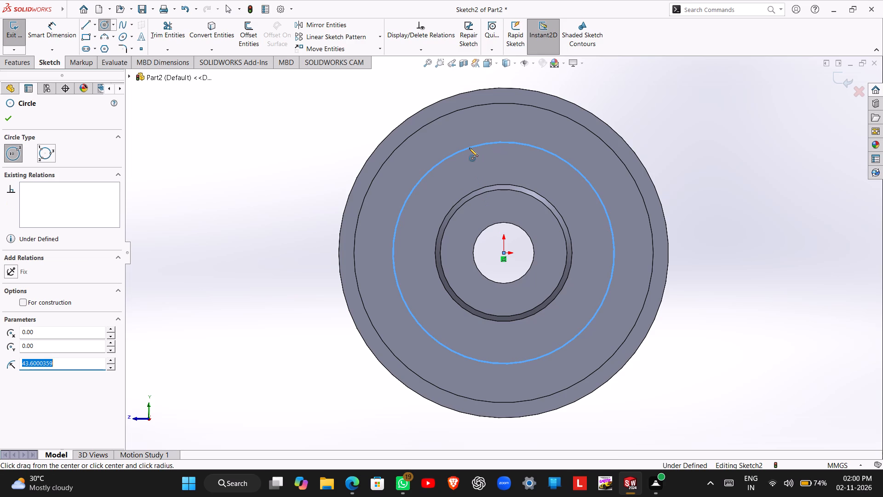
{"action": "key", "text": "Escape"}
Dimension the new circle's diameter to 85 mm.
{"action": "right_click_drag", "start_coordinate": [694, 244], "coordinate": [695, 239]}
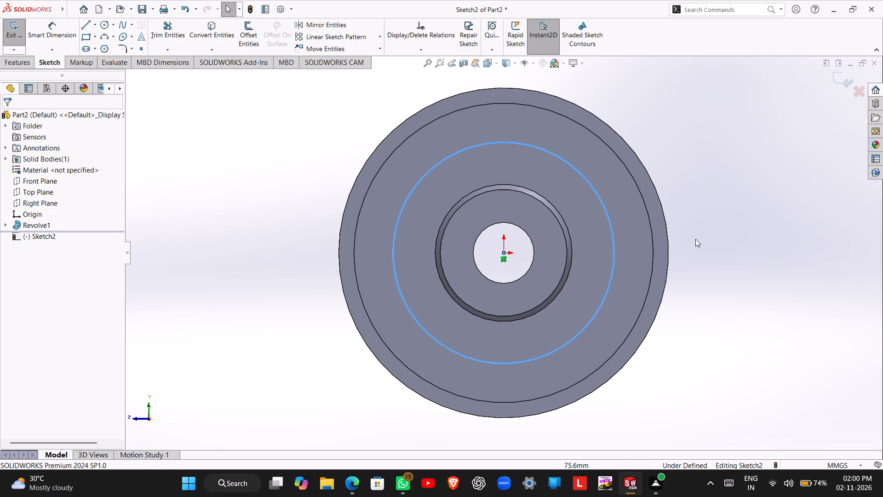
{"action": "right_click_drag", "start_coordinate": [695, 239], "coordinate": [706, 193]}
{"action": "left_click", "coordinate": [610, 227]}
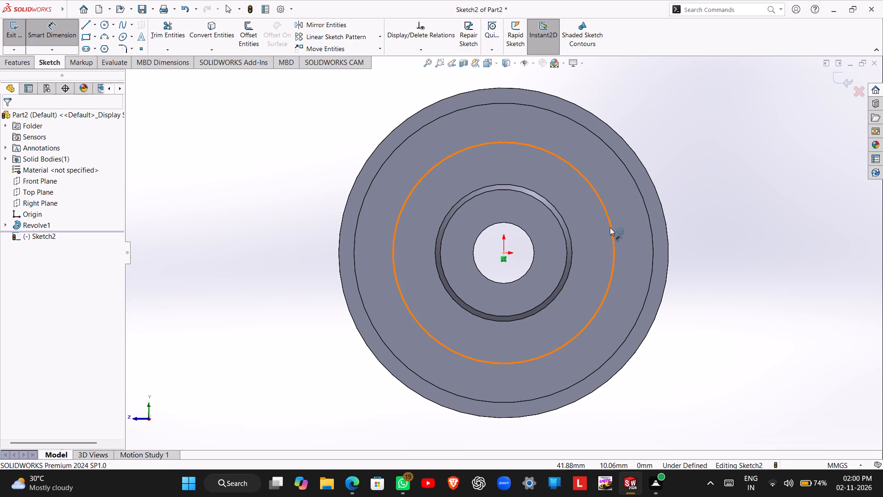
{"action": "left_click", "coordinate": [692, 235]}
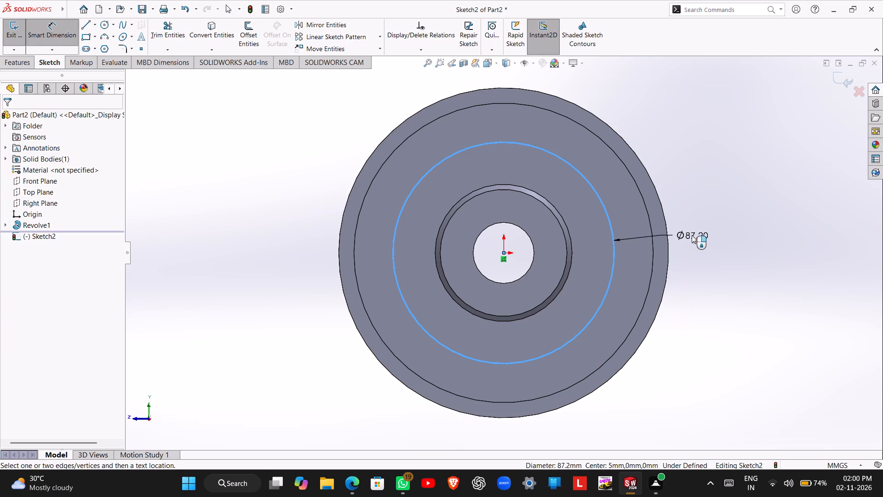
{"action": "type", "text": "85"}
{"action": "key", "text": "Return"}
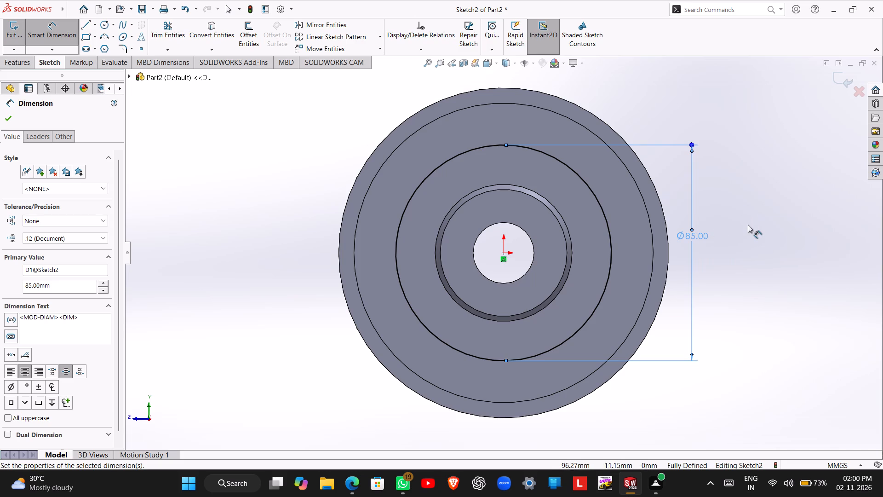
{"action": "key", "text": "Escape"}
{"action": "key", "text": "Escape"}
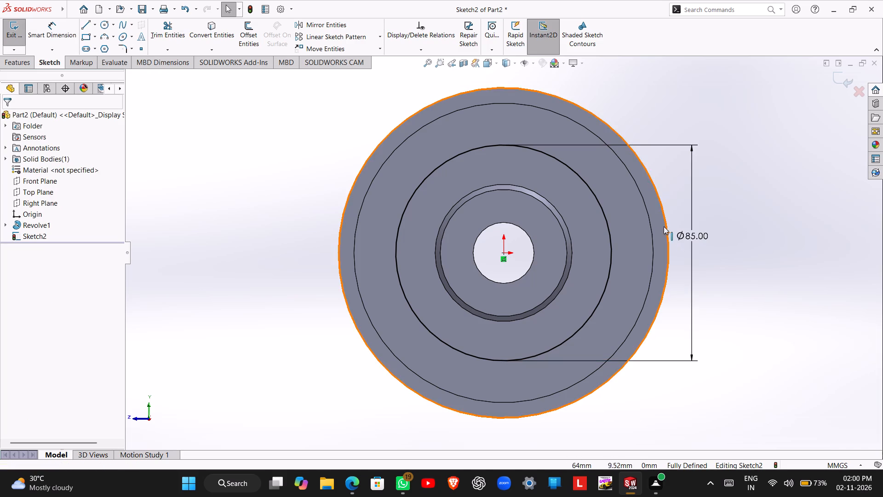
Convert the 85 mm circle to construction geometry and exit the sketch.
{"action": "left_click", "coordinate": [609, 234]}
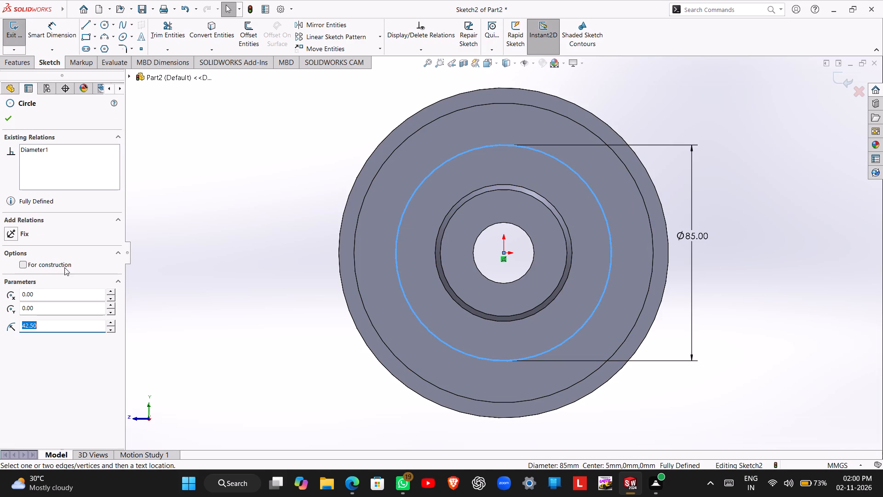
{"action": "left_click", "coordinate": [19, 265]}
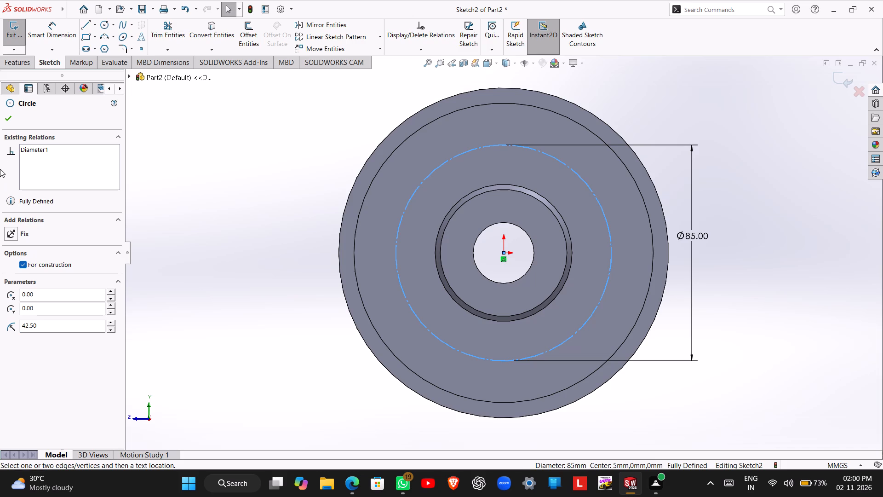
{"action": "left_click", "coordinate": [6, 122]}
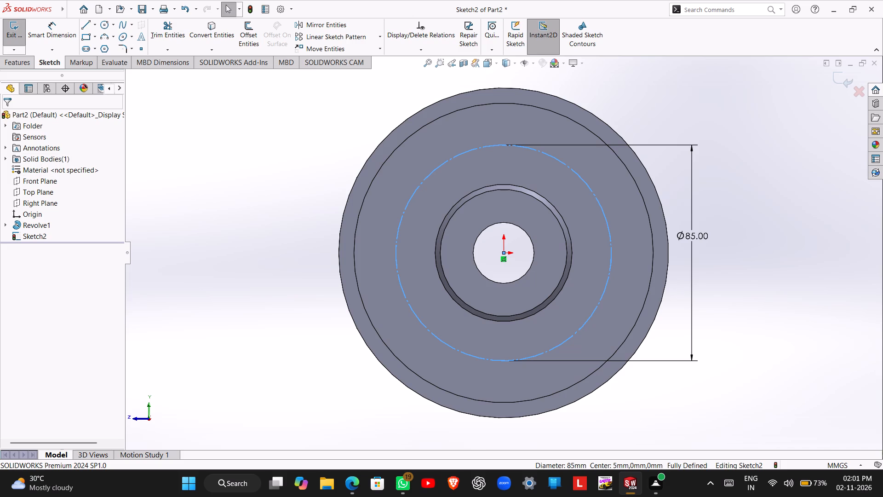
{"action": "left_click", "coordinate": [15, 43]}
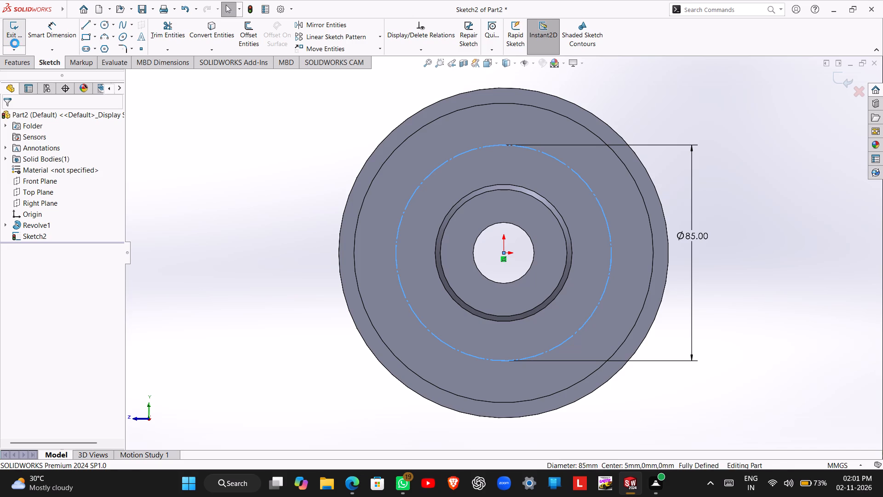
Reopen the web-face sketch and draw a circle about 11.2 mm in radius, centred on the top quadrant point of the construction circle.
{"action": "left_click", "coordinate": [46, 63]}
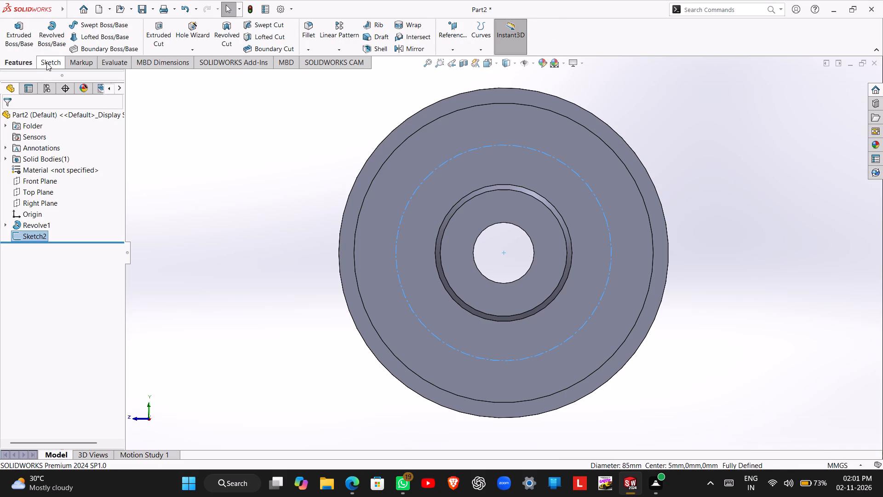
{"action": "left_click", "coordinate": [107, 24]}
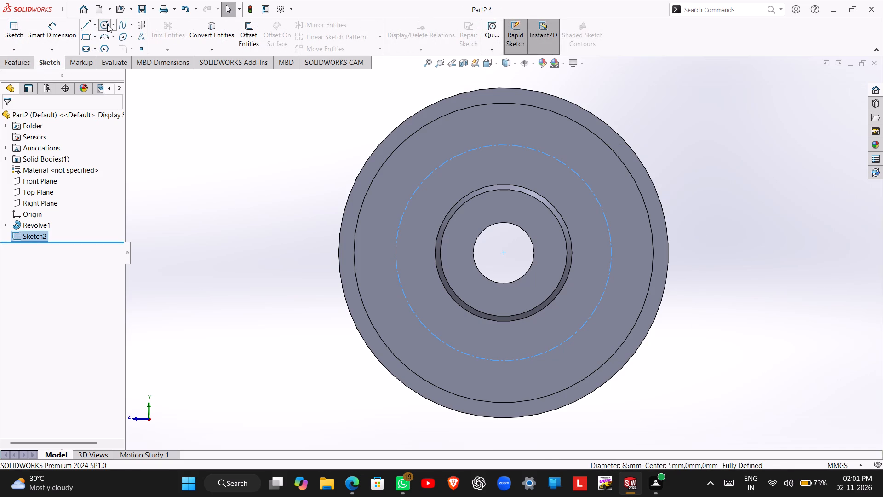
{"action": "left_click", "coordinate": [504, 145]}
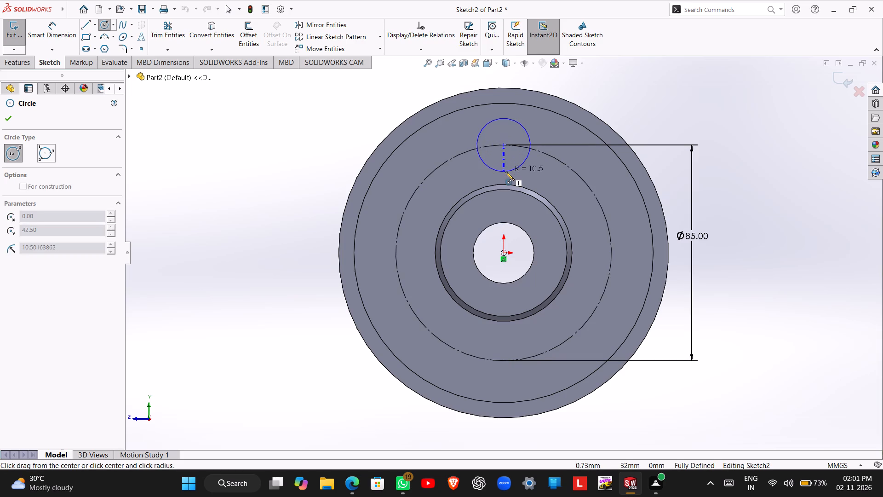
{"action": "left_click", "coordinate": [505, 173]}
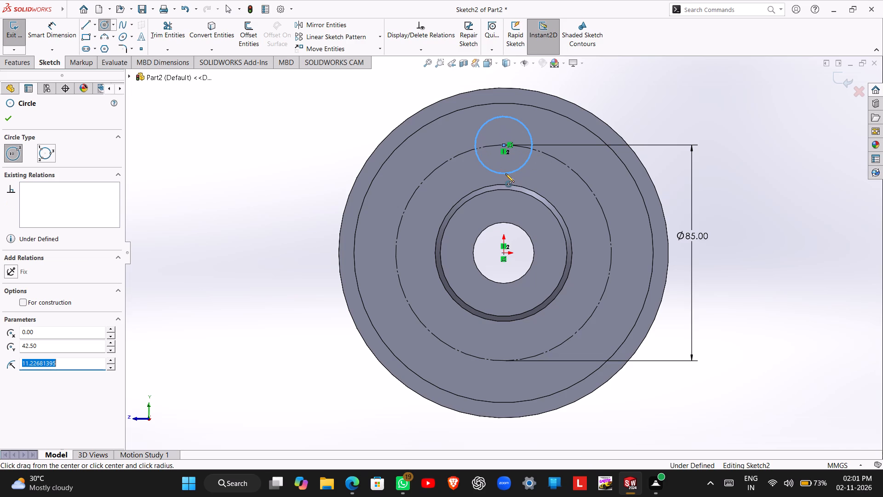
Dimension the small circle's diameter to 20 mm.
{"action": "right_click", "coordinate": [505, 173]}
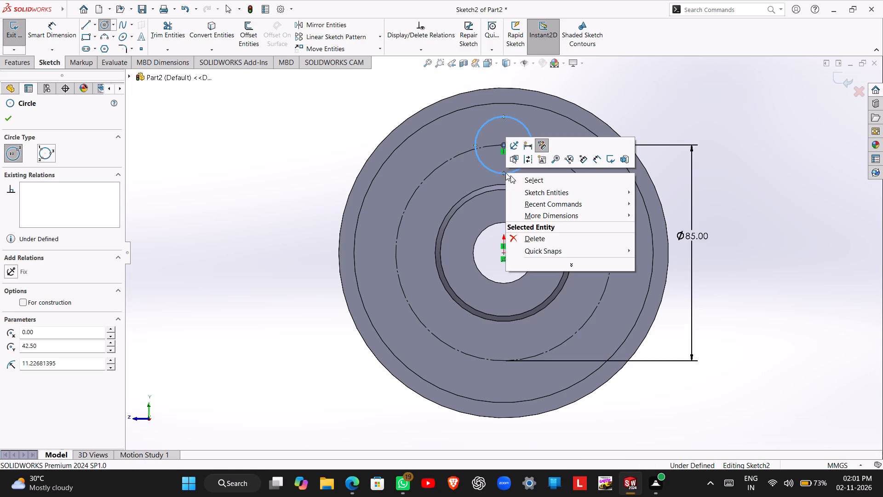
{"action": "left_click", "coordinate": [596, 158]}
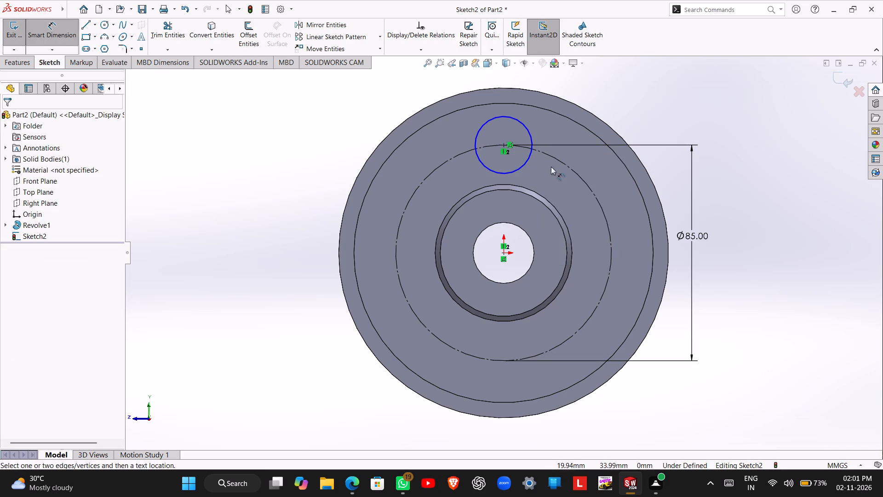
{"action": "left_click", "coordinate": [519, 167]}
{"action": "left_click", "coordinate": [285, 152]}
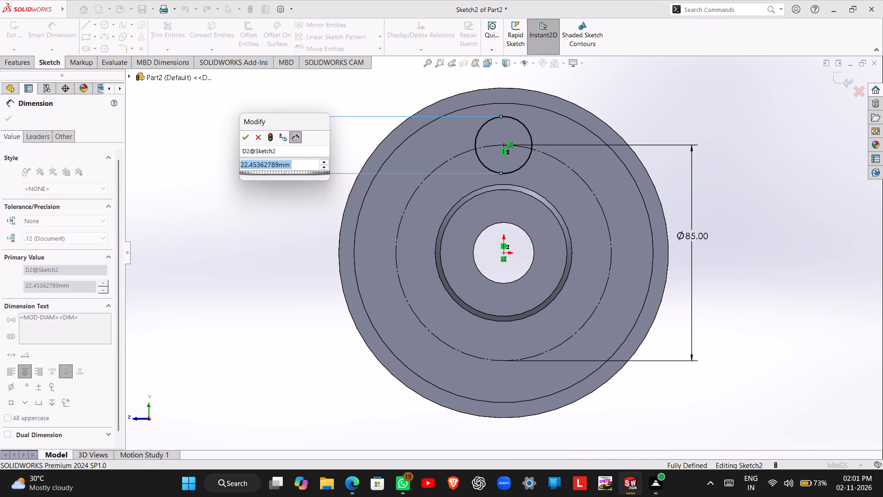
{"action": "type", "text": "20"}
{"action": "key", "text": "Return"}
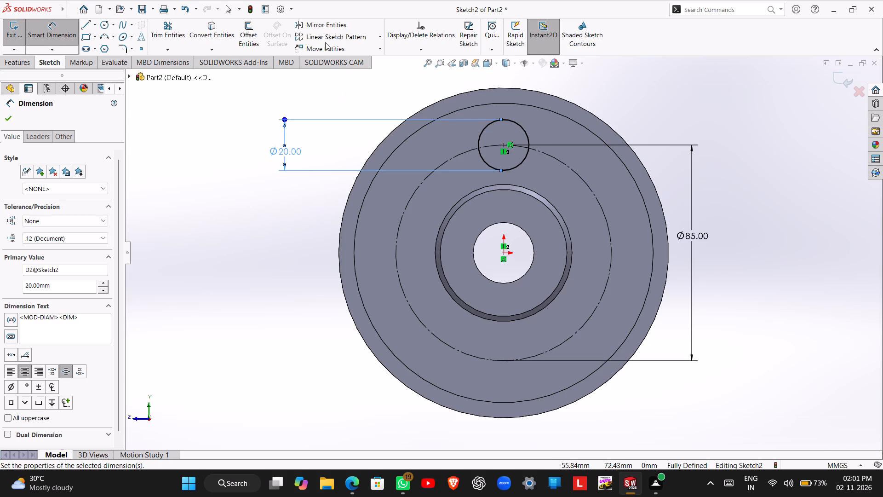
Create a circular sketch pattern of the 20 mm circle about the origin, with 3 equally spaced instances over 360 degrees.
{"action": "left_click", "coordinate": [378, 37]}
{"action": "left_click", "coordinate": [373, 60]}
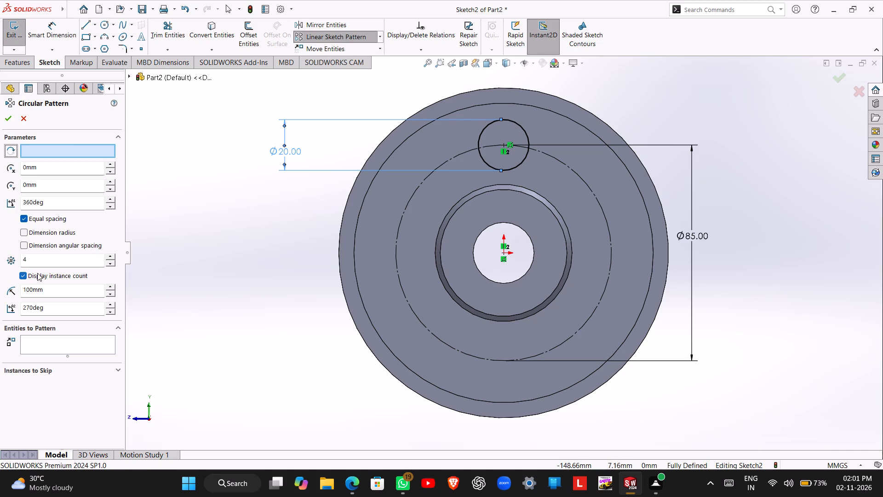
{"action": "double_click", "coordinate": [31, 262]}
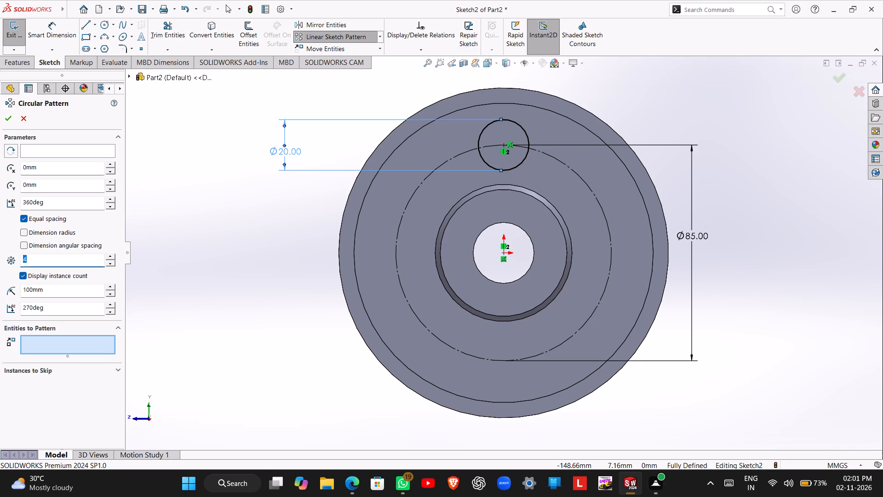
{"action": "key", "text": "3"}
{"action": "left_click", "coordinate": [58, 148]}
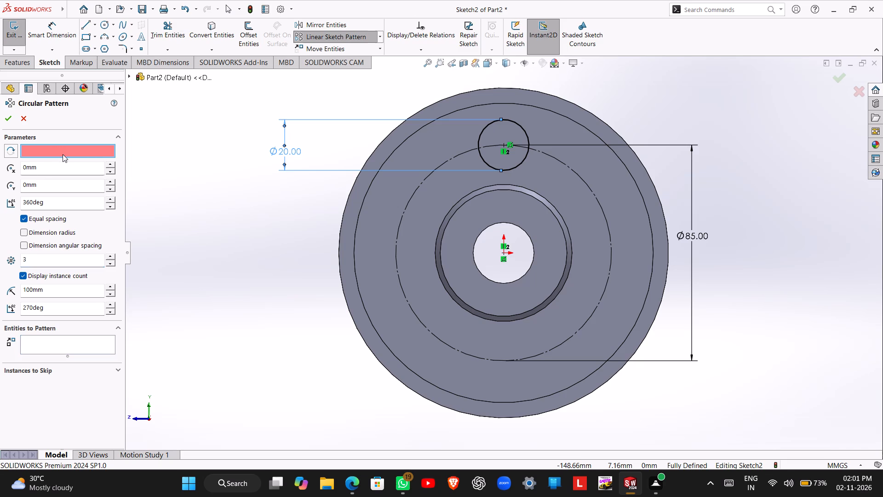
{"action": "left_click", "coordinate": [517, 165]}
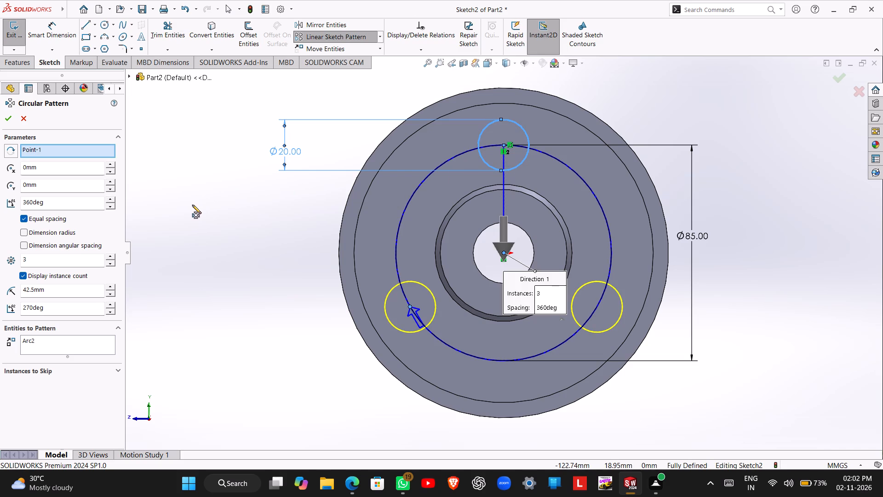
{"action": "left_click", "coordinate": [5, 116]}
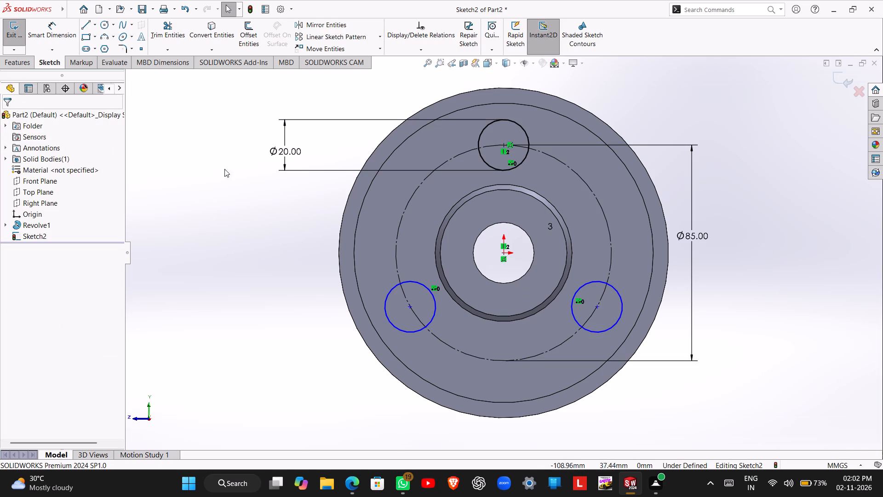
Dimension the vertical distance between the centres of the top and lower-left 20 mm circles, and exit the sketch.
{"action": "right_click_drag", "start_coordinate": [219, 193], "coordinate": [217, 141]}
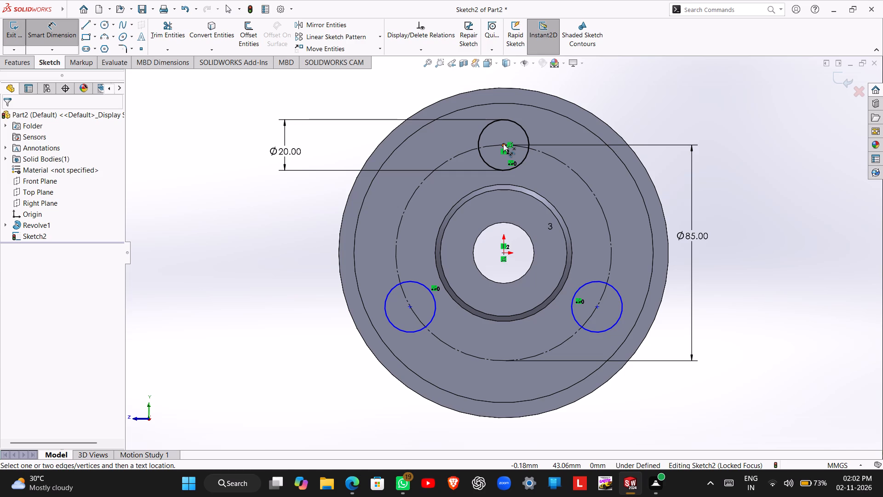
{"action": "left_click", "coordinate": [503, 144]}
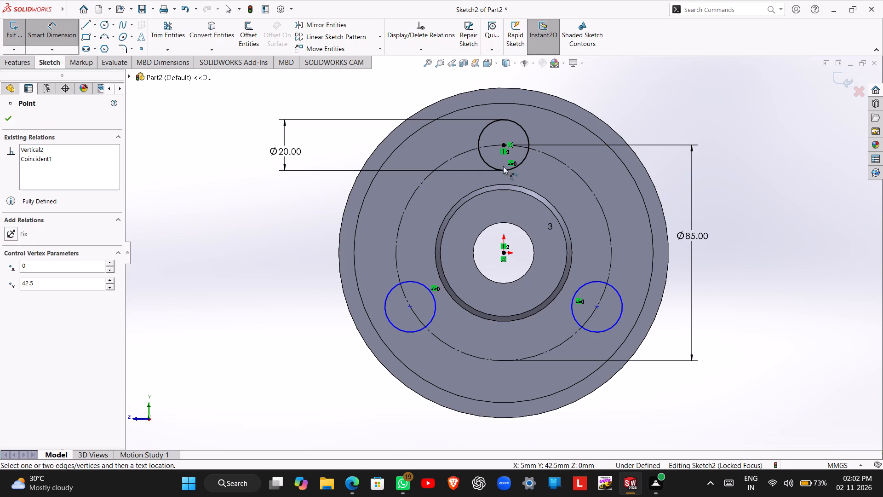
{"action": "left_click", "coordinate": [408, 306]}
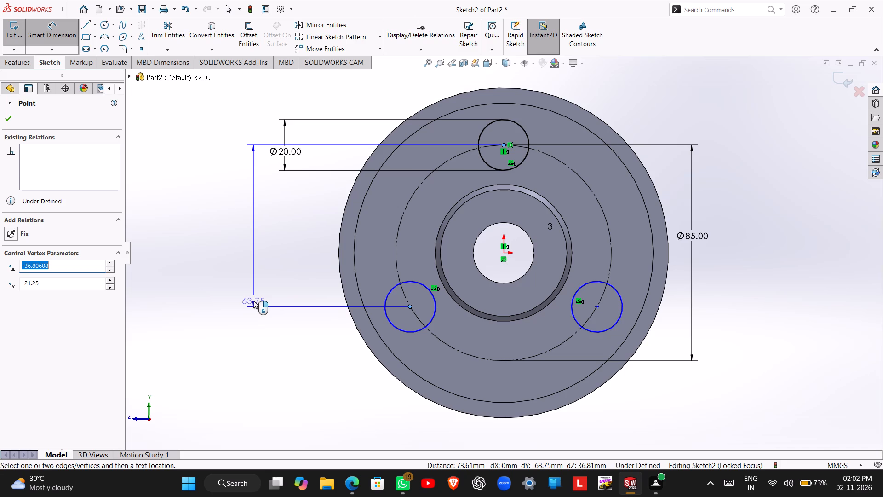
{"action": "left_click", "coordinate": [253, 301]}
{"action": "key", "text": "Escape"}
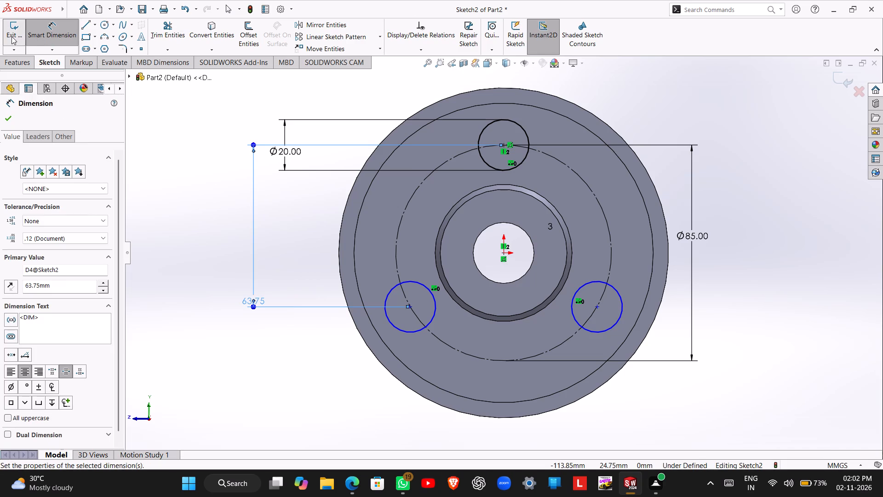
{"action": "left_click", "coordinate": [11, 36]}
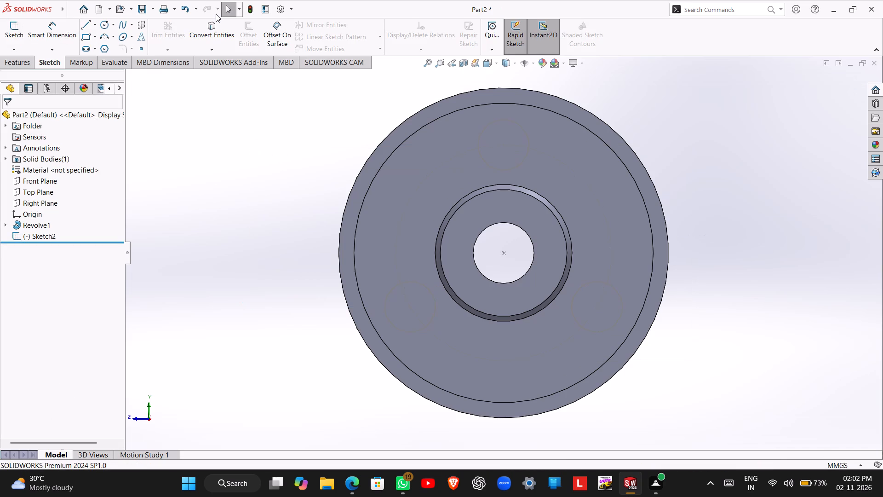
Cut-extrude the three 20 mm circle contours Through All to make holes in the web.
{"action": "left_click", "coordinate": [34, 64]}
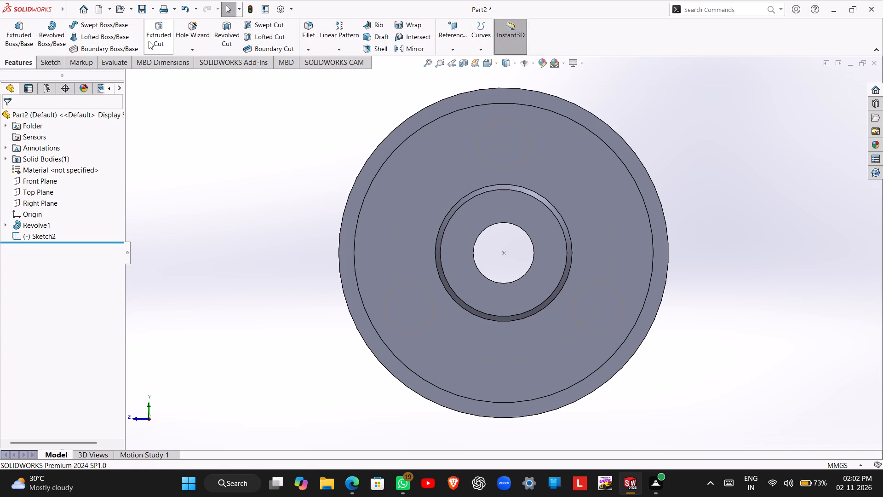
{"action": "left_click", "coordinate": [149, 41]}
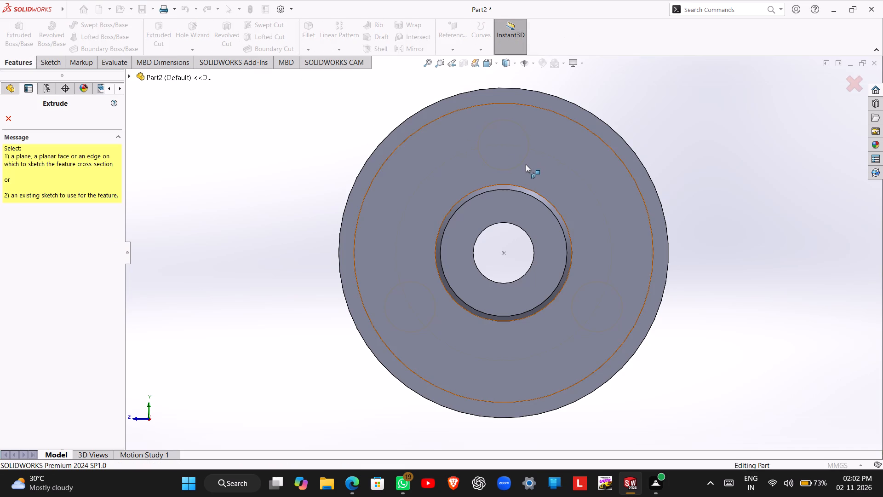
{"action": "left_click", "coordinate": [516, 167]}
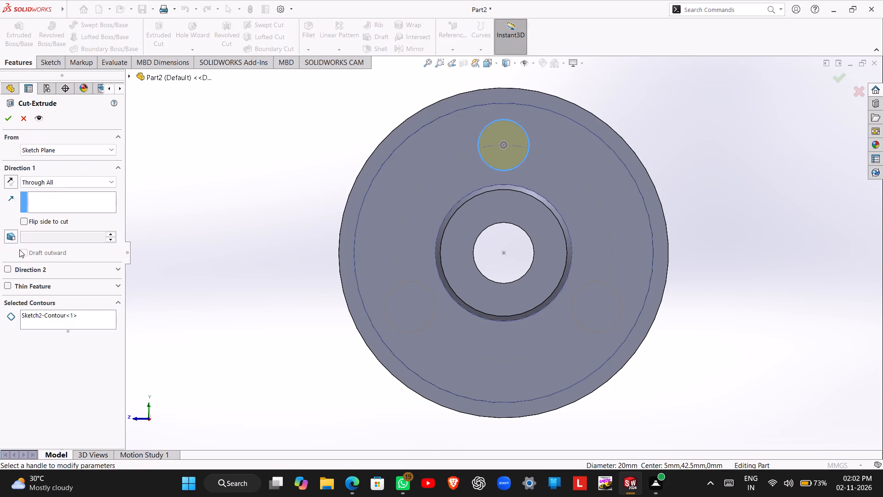
{"action": "left_click", "coordinate": [35, 322]}
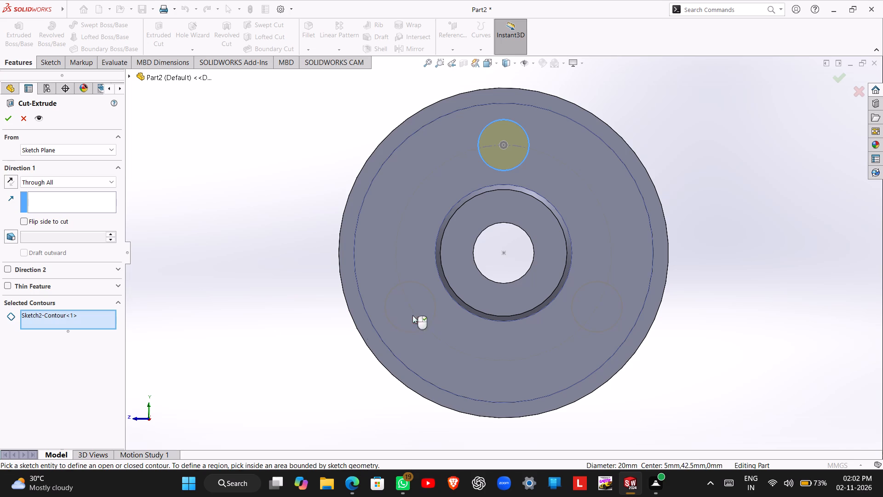
{"action": "left_click", "coordinate": [420, 328]}
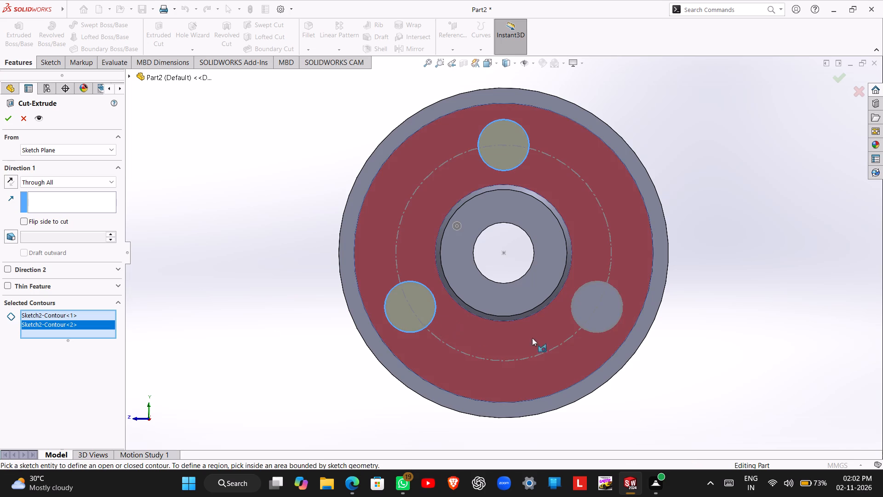
{"action": "left_click", "coordinate": [588, 329]}
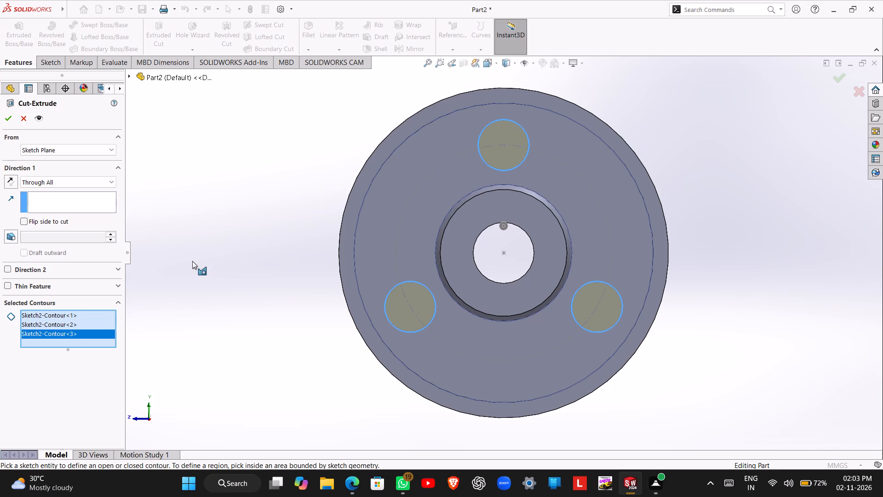
{"action": "left_click", "coordinate": [4, 119]}
{"action": "middle_click", "coordinate": [344, 197]}
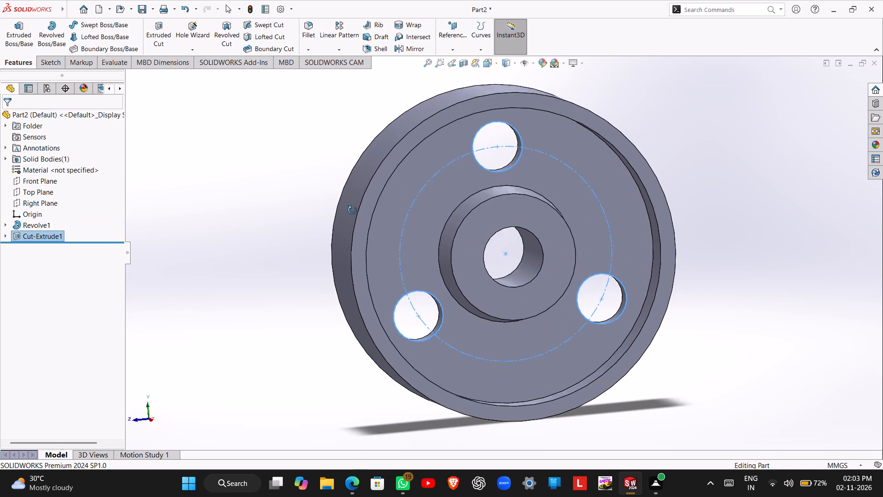
{"action": "left_click", "coordinate": [293, 225]}
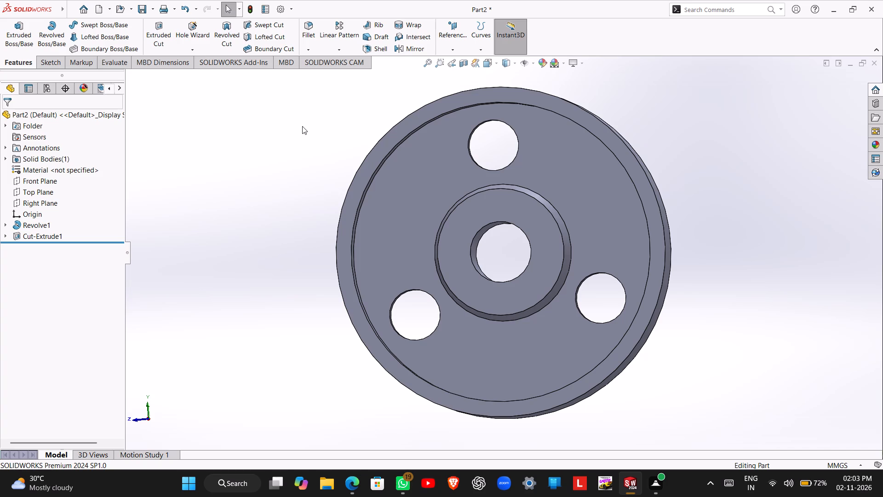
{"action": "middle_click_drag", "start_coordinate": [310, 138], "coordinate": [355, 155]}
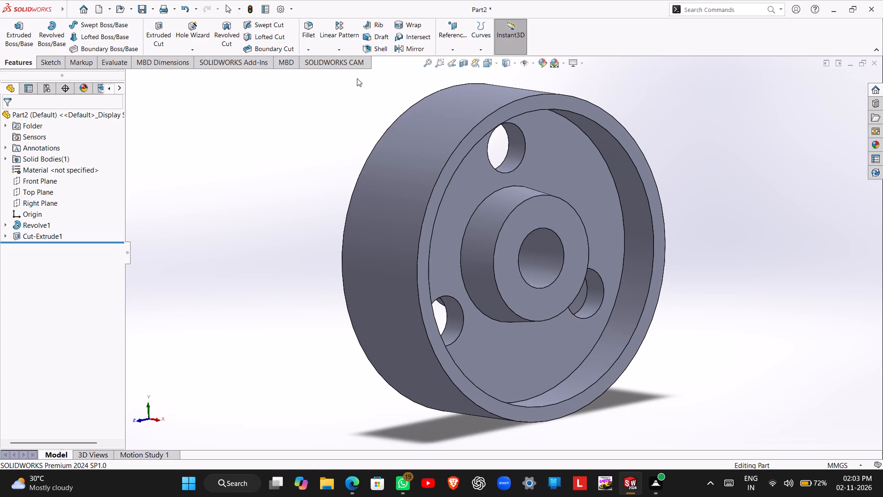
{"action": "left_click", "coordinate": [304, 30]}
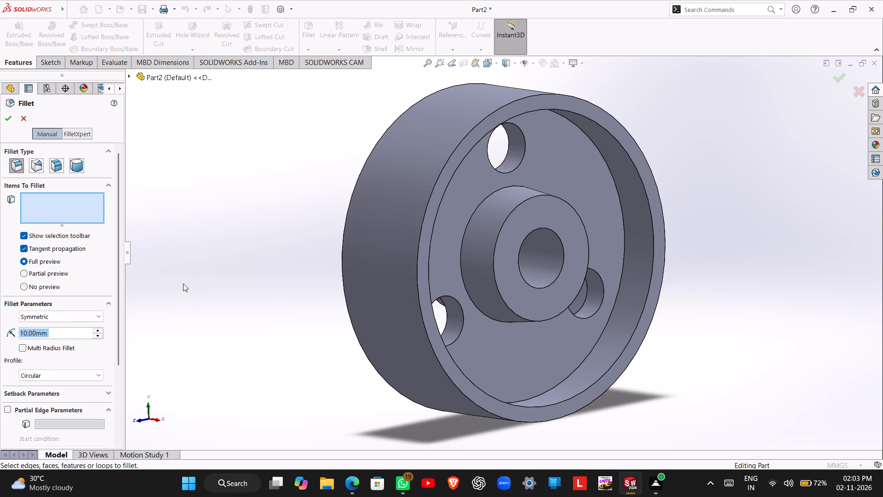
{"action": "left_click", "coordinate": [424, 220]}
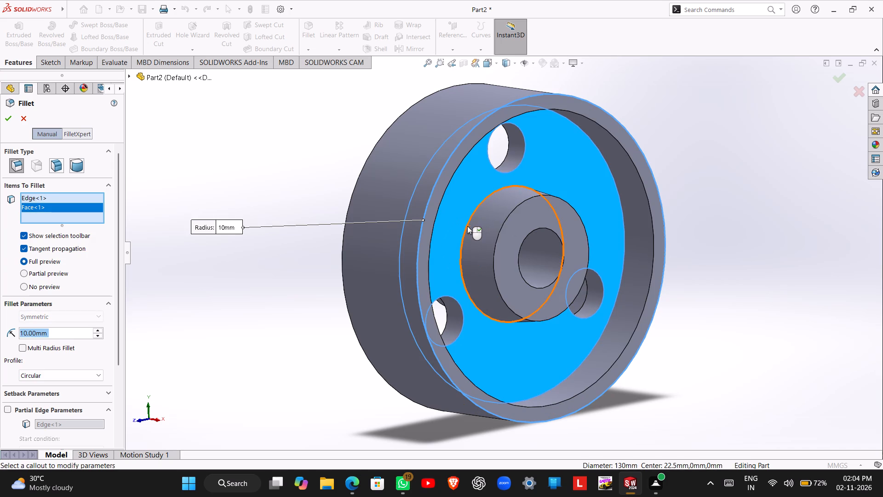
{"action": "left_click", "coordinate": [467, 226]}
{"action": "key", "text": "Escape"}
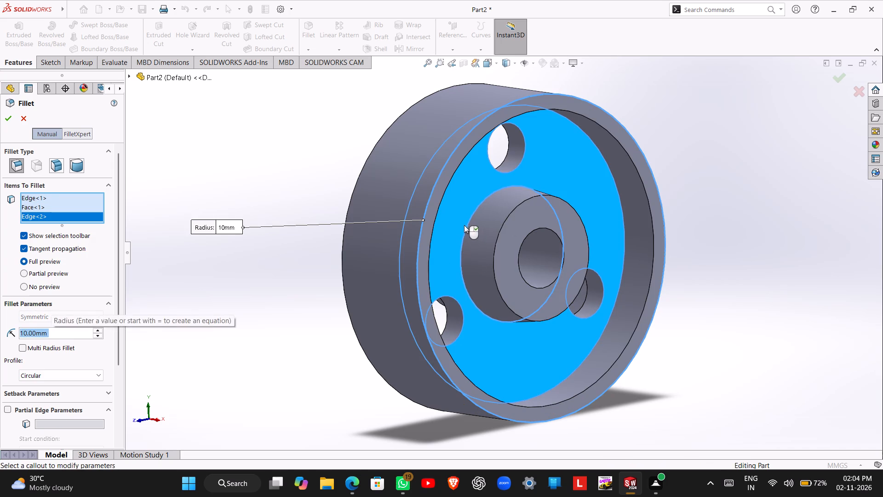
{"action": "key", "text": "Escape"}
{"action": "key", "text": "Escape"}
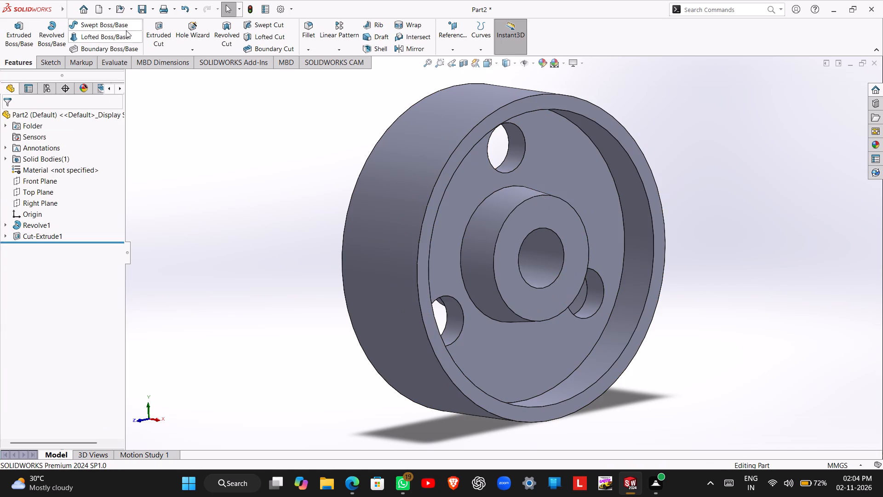
Fillet the rim's outer front edge, the hub-to-web edge and the web-to-rim edge with a 2 mm radius.
{"action": "left_click", "coordinate": [312, 28]}
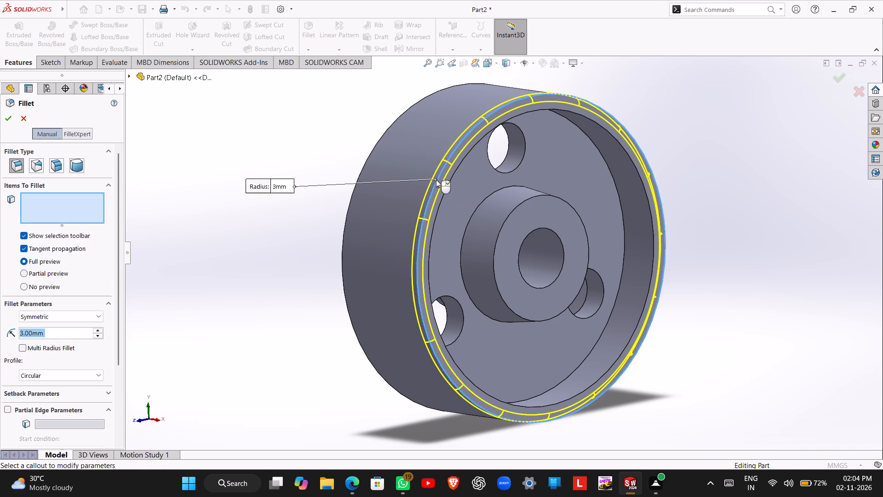
{"action": "left_click", "coordinate": [465, 228]}
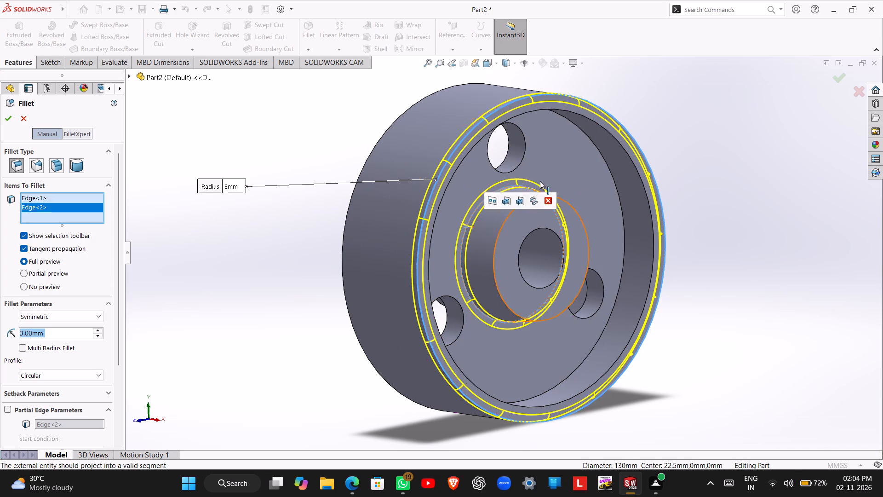
{"action": "left_click", "coordinate": [587, 134]}
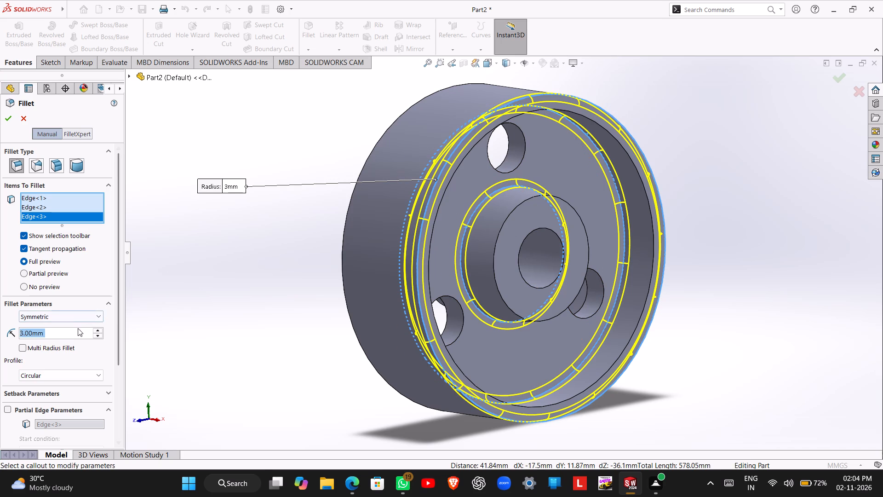
{"action": "key", "text": "2"}
{"action": "key", "text": "Return"}
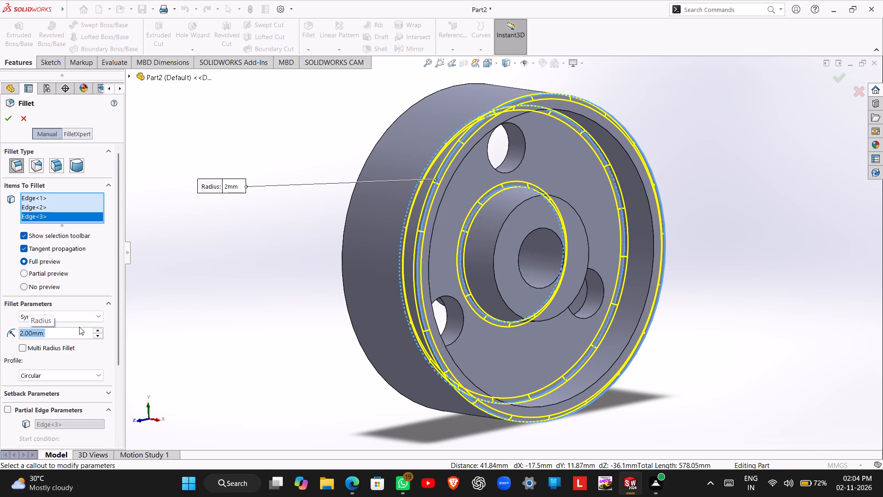
{"action": "key", "text": "Return"}
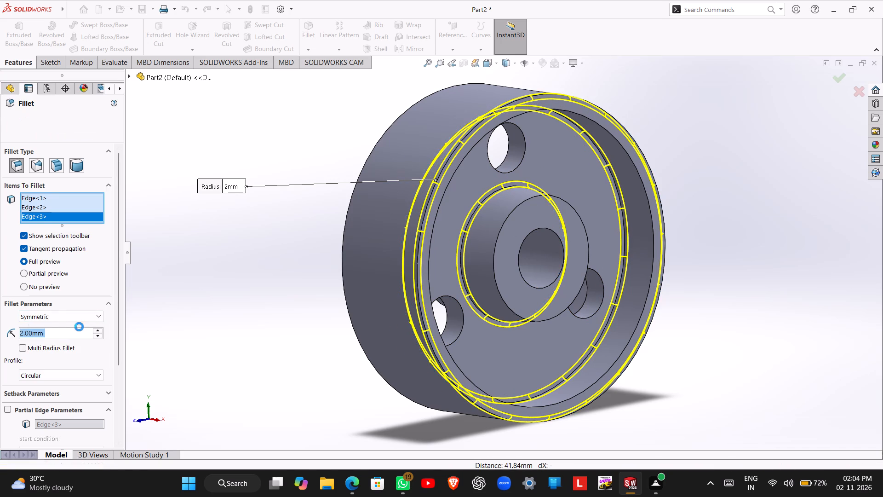
Fillet the inner edge of the rim's front face with a 2 mm radius.
{"action": "middle_click_drag", "start_coordinate": [574, 331], "coordinate": [524, 330]}
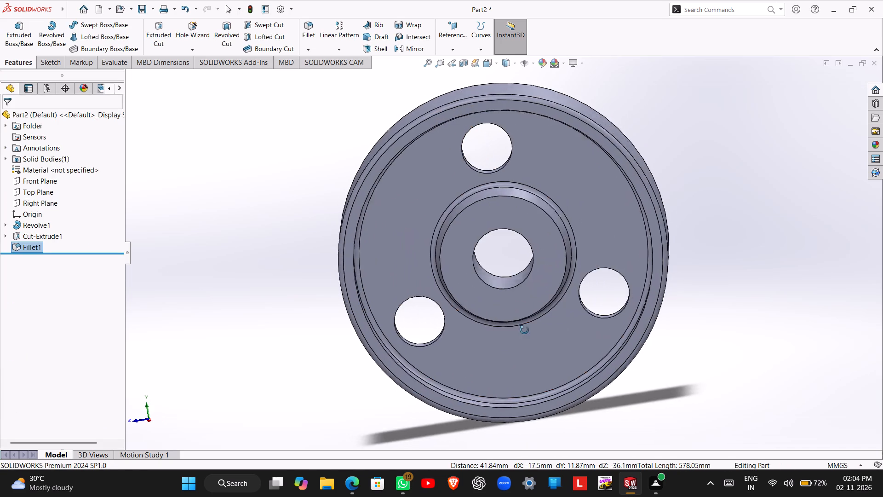
{"action": "middle_click_drag", "start_coordinate": [524, 330], "coordinate": [528, 323]}
{"action": "middle_click_drag", "start_coordinate": [528, 324], "coordinate": [529, 330]}
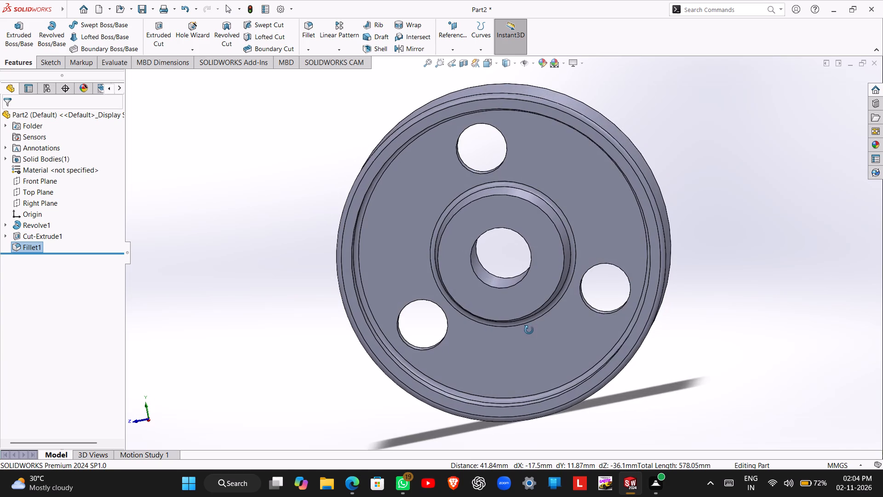
{"action": "middle_click_drag", "start_coordinate": [529, 330], "coordinate": [555, 292]}
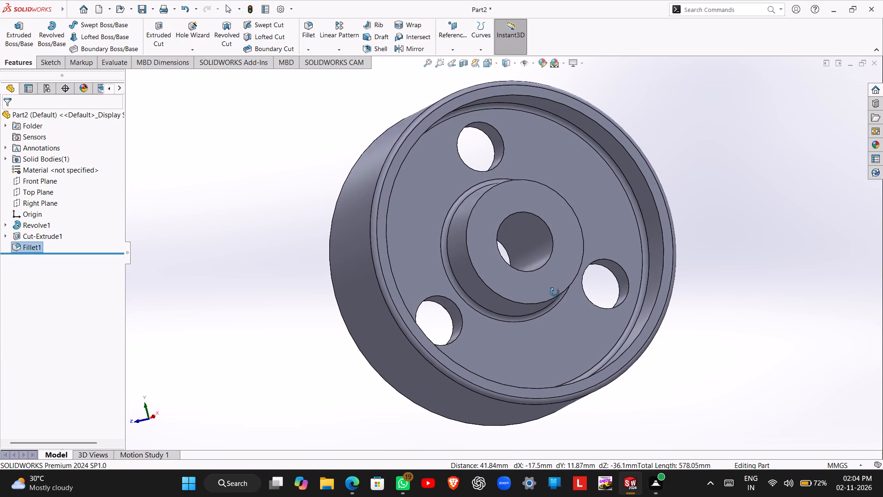
{"action": "middle_click_drag", "start_coordinate": [555, 292], "coordinate": [553, 295]}
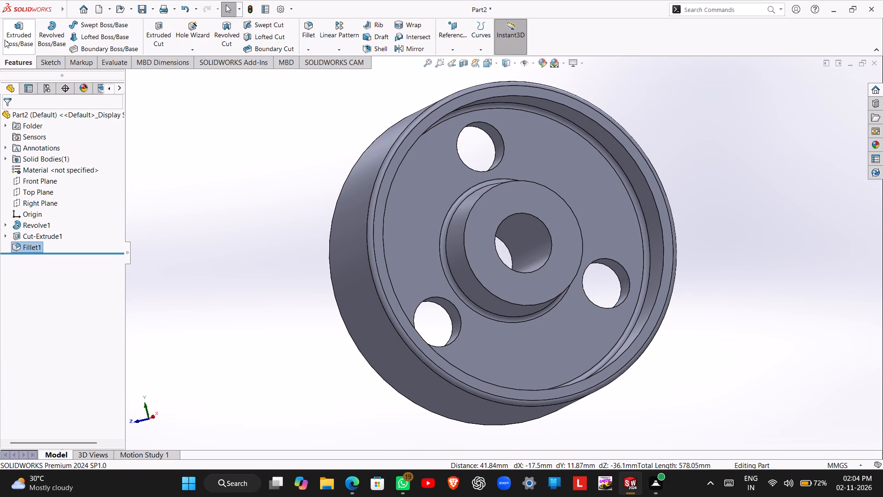
{"action": "left_click", "coordinate": [304, 27]}
{"action": "left_click", "coordinate": [549, 100]}
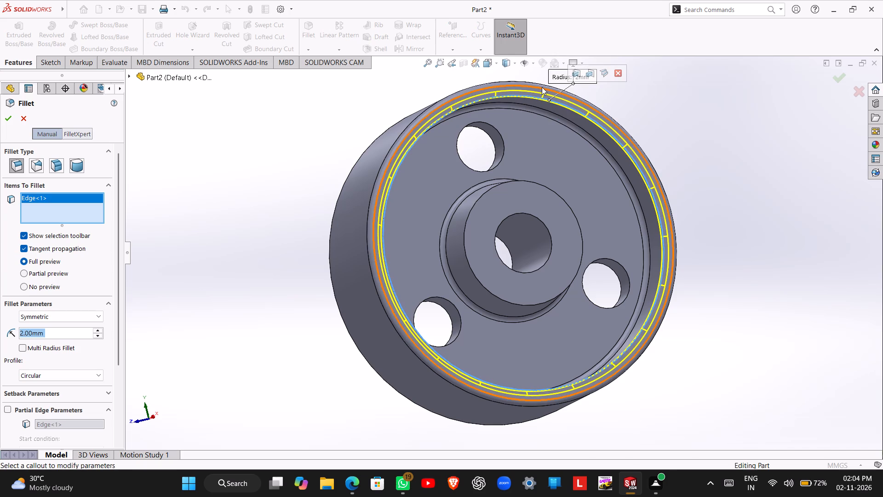
{"action": "left_click", "coordinate": [542, 87]}
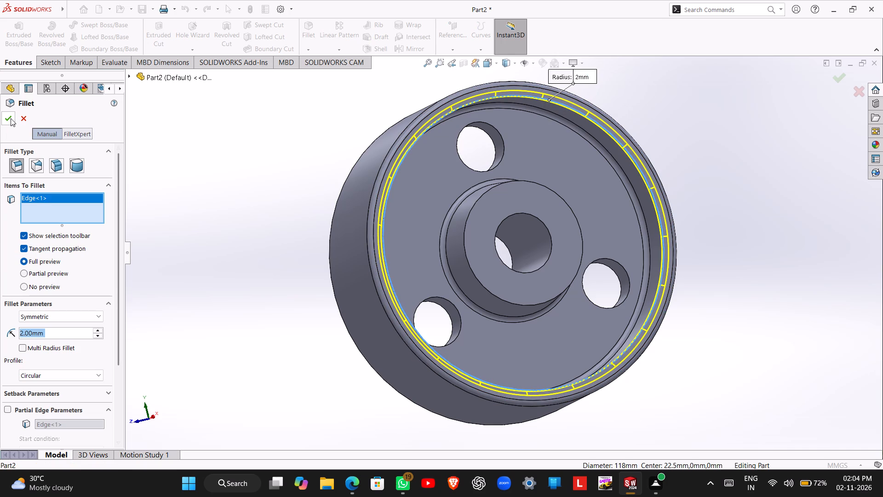
{"action": "left_click", "coordinate": [11, 117]}
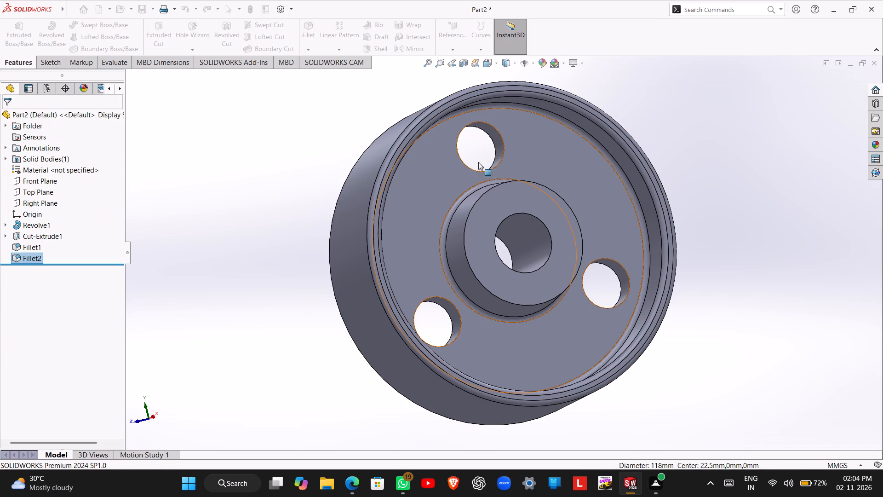
On the web face, sketch a vertical line about 78 mm up from the origin and a horizontal line about 85 mm long, both passing beyond the rim.
{"action": "middle_click_drag", "start_coordinate": [510, 164], "coordinate": [487, 187]}
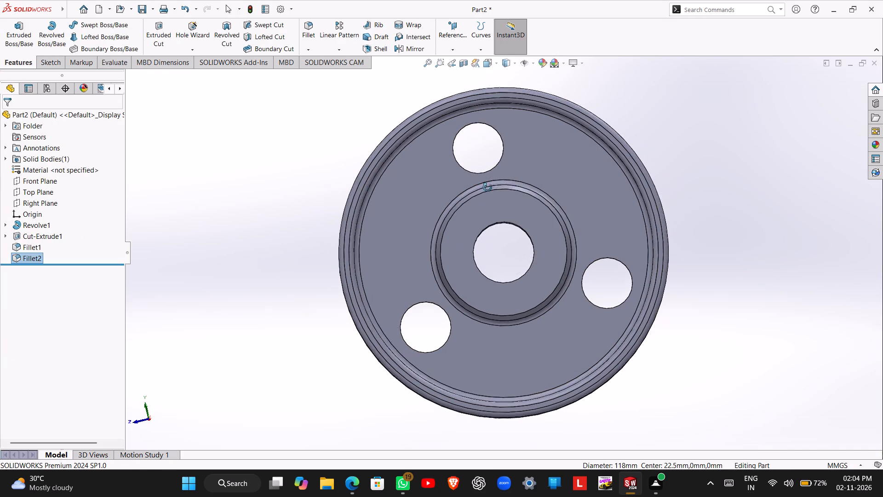
{"action": "middle_click_drag", "start_coordinate": [487, 187], "coordinate": [496, 190]}
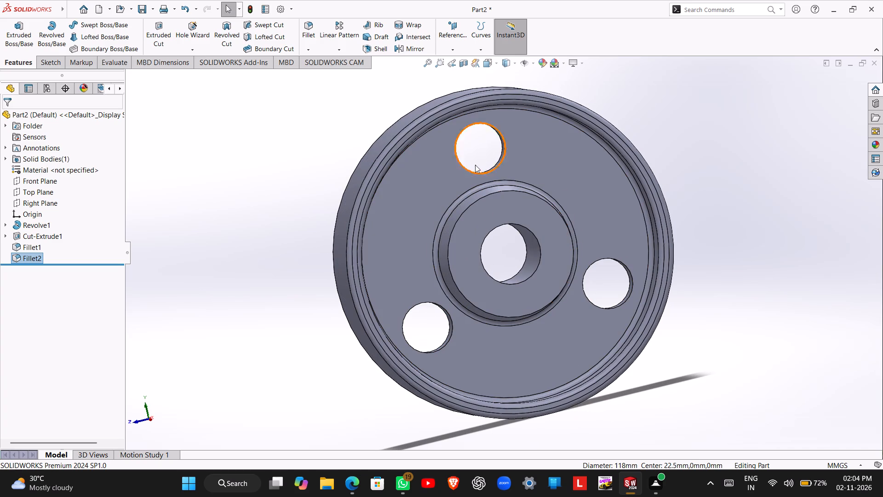
{"action": "left_click", "coordinate": [540, 163]}
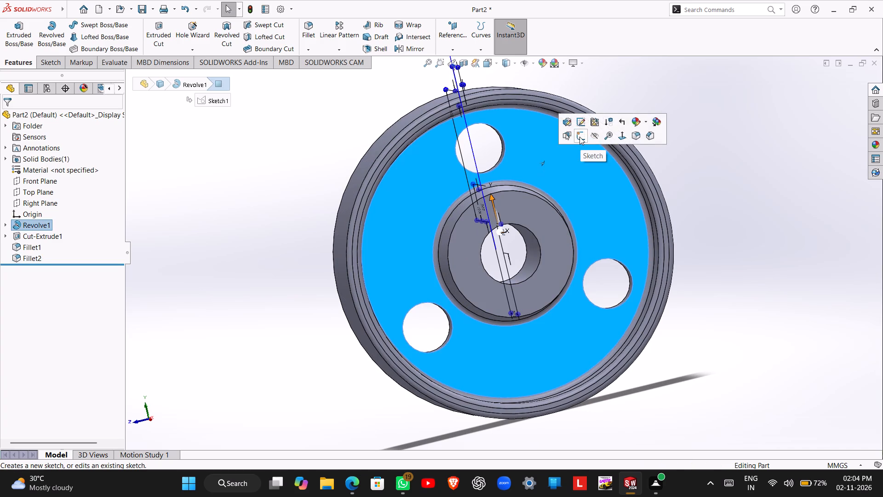
{"action": "left_click", "coordinate": [579, 137]}
{"action": "scroll", "coordinate": [521, 168], "scroll_direction": "up", "scroll_amount": 1}
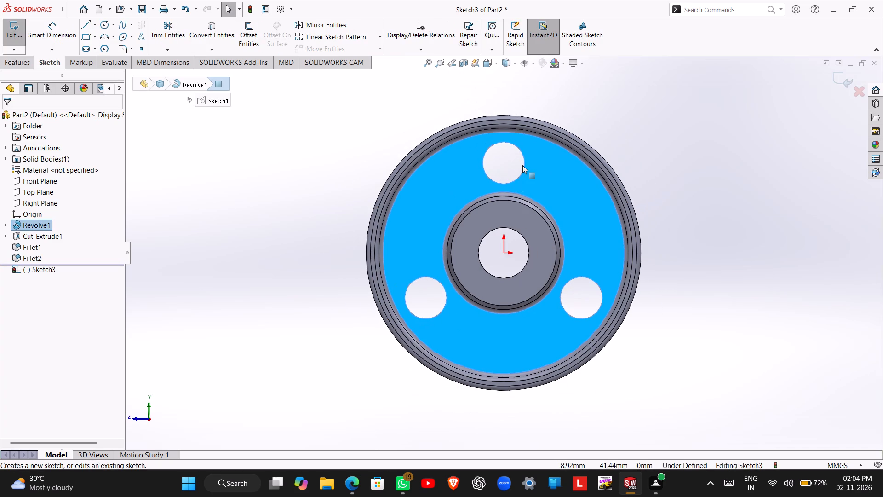
{"action": "left_click", "coordinate": [87, 23]}
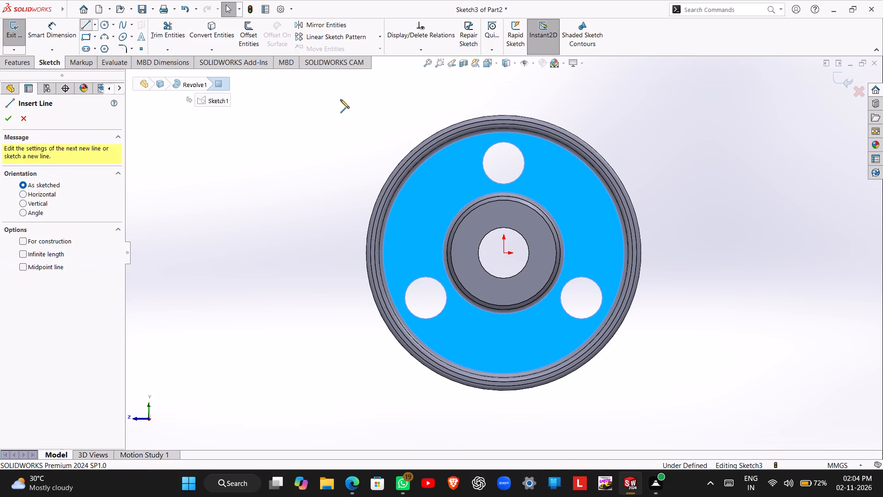
{"action": "left_click", "coordinate": [504, 88]}
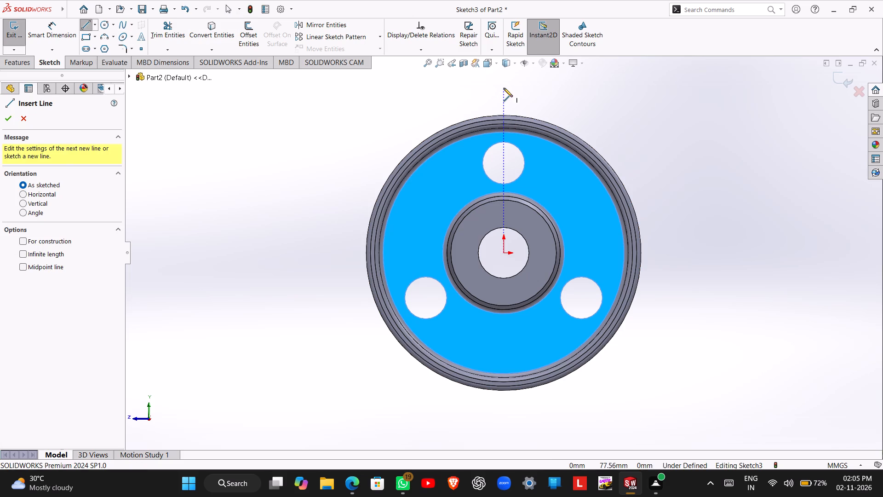
{"action": "left_click", "coordinate": [505, 253]}
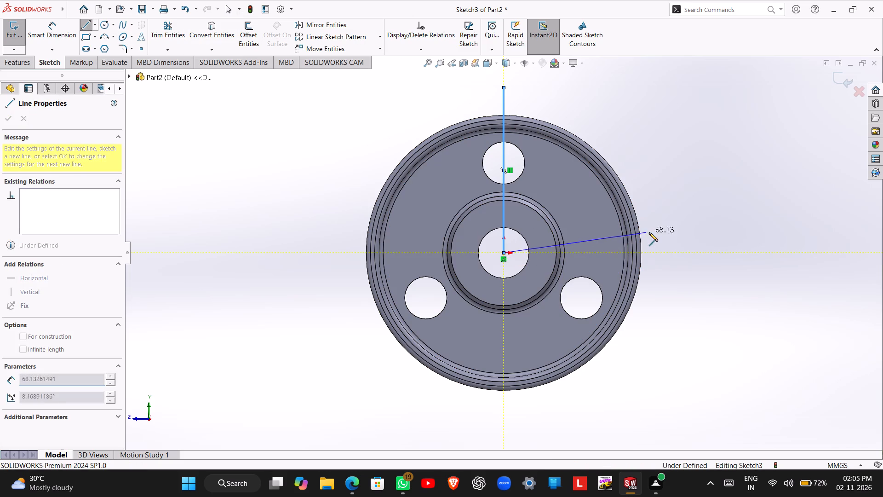
{"action": "left_click", "coordinate": [684, 254]}
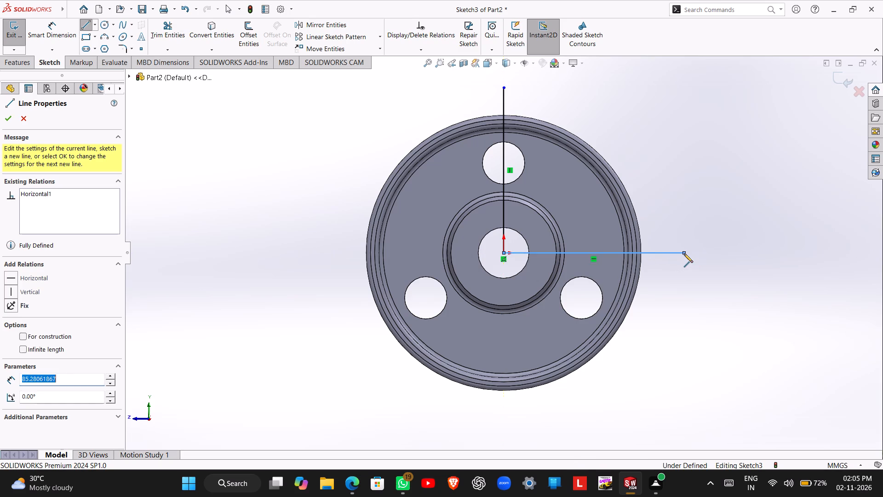
{"action": "key", "text": "Escape"}
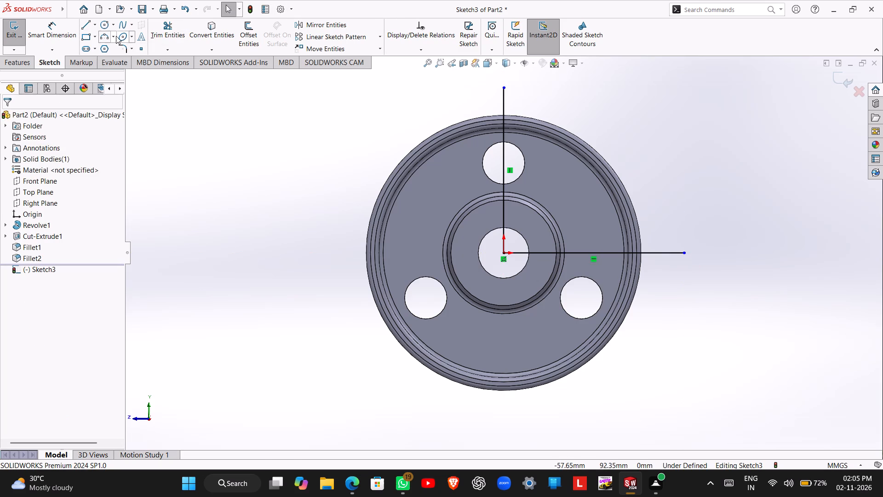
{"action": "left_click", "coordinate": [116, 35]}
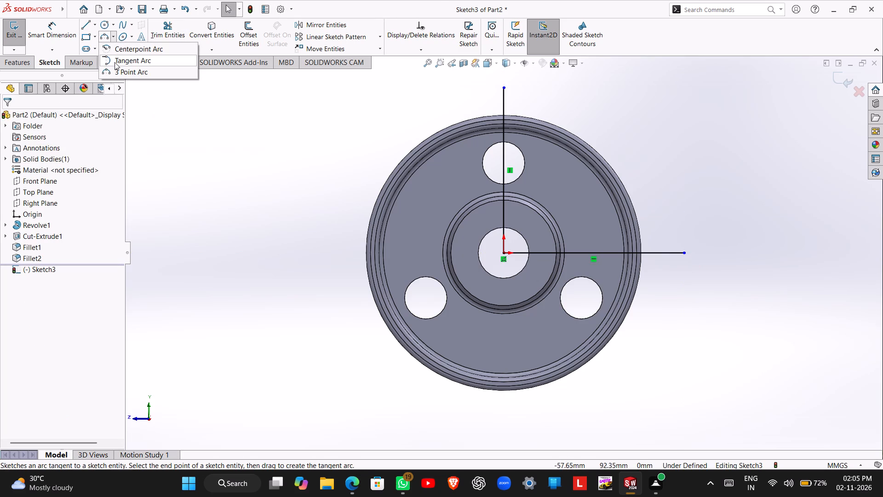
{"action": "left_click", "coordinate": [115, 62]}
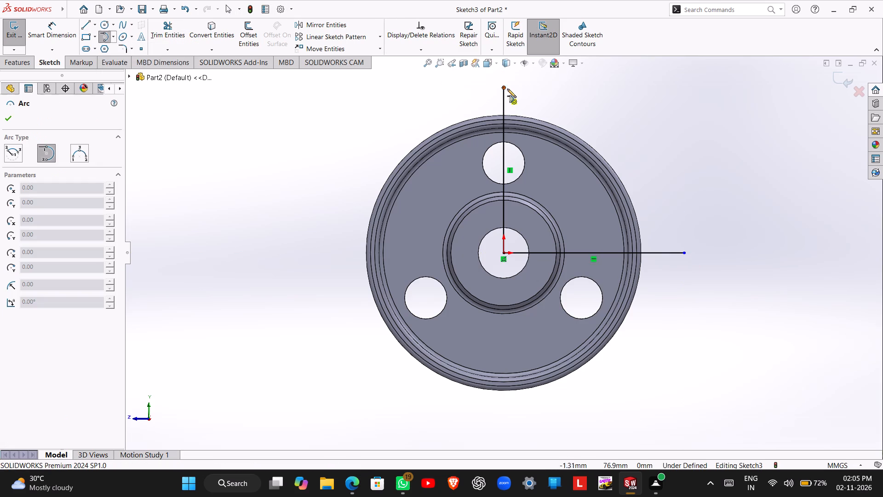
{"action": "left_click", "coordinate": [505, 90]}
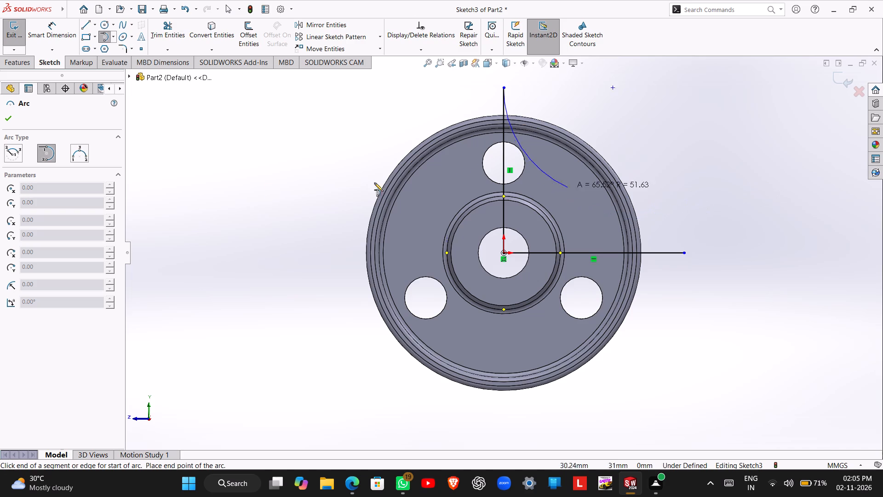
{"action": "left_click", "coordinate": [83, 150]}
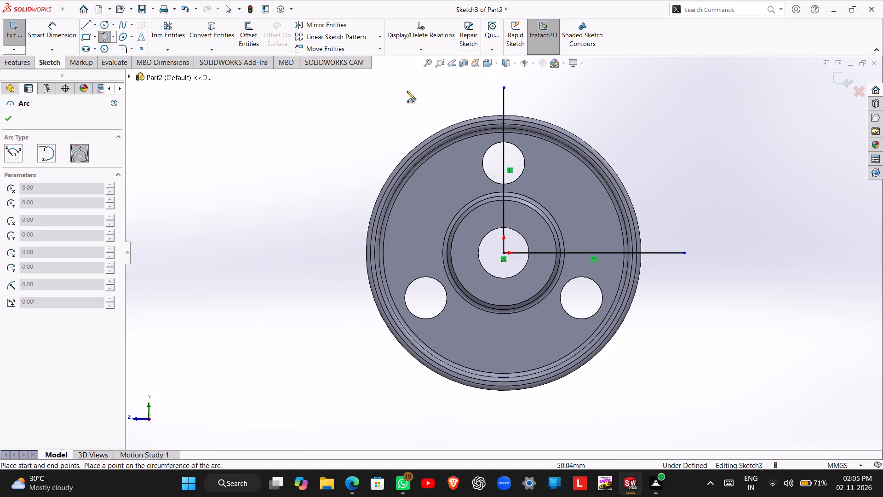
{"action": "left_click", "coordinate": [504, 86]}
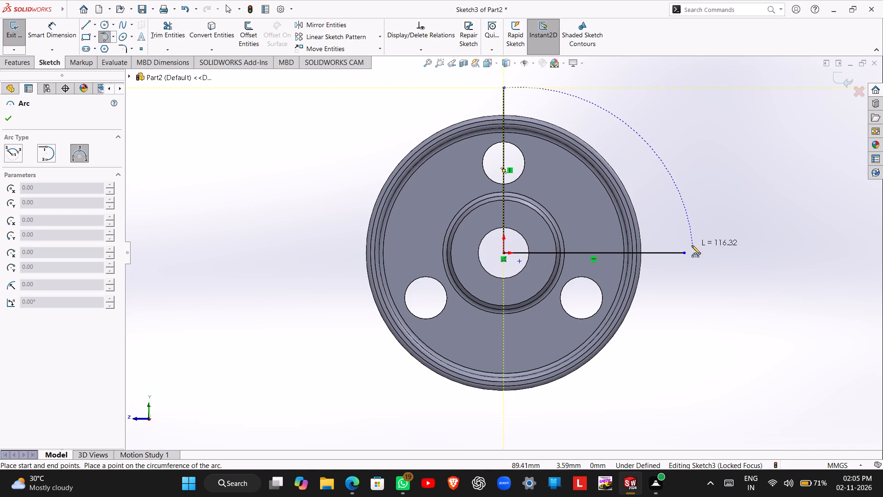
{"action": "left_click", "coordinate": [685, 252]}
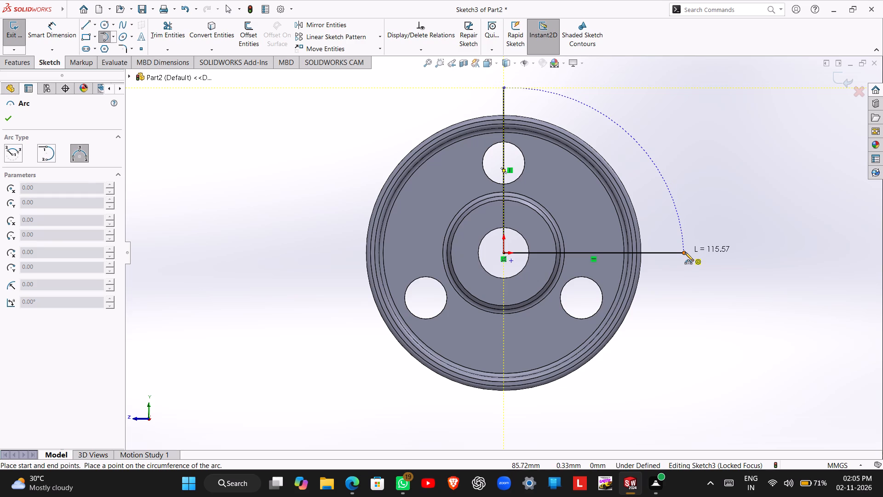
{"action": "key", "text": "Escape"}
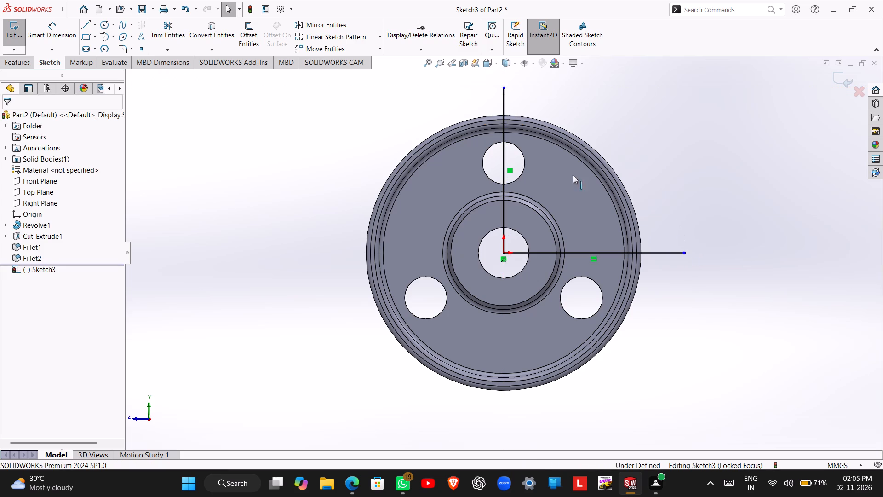
Close the quarter-sector profile with a 3-point arc of about 72 mm radius joining the two lines' outer ends, and exit the sketch.
{"action": "left_click", "coordinate": [109, 37]}
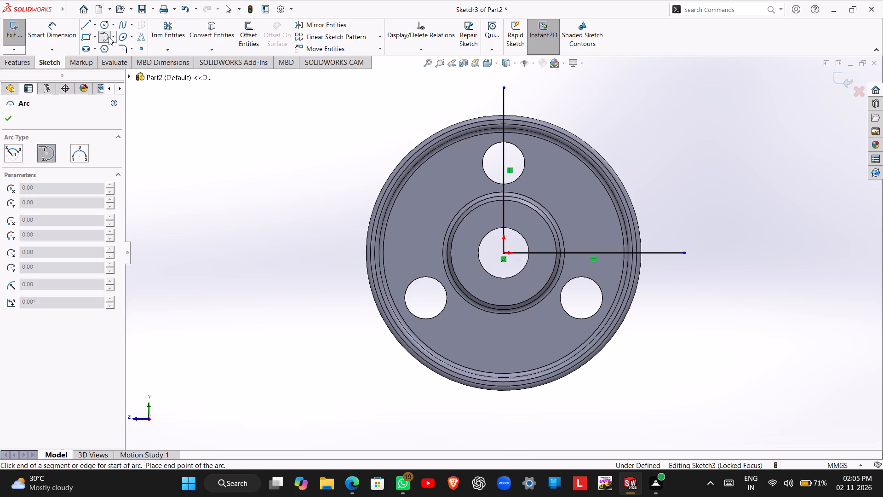
{"action": "left_click", "coordinate": [82, 154]}
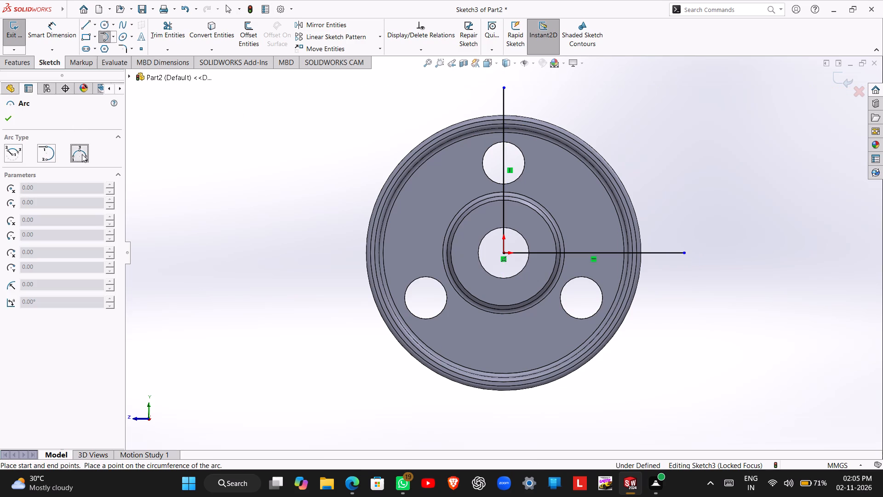
{"action": "left_click", "coordinate": [502, 88]}
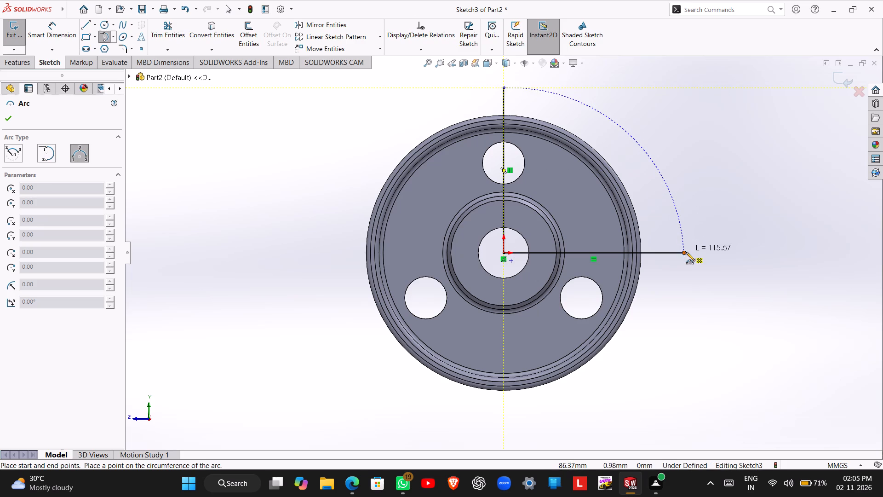
{"action": "left_click", "coordinate": [685, 253]}
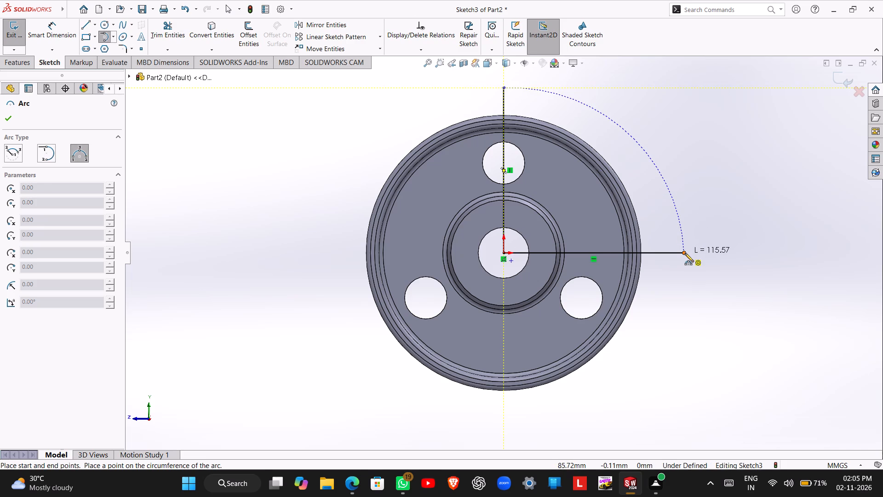
{"action": "left_click", "coordinate": [683, 214]}
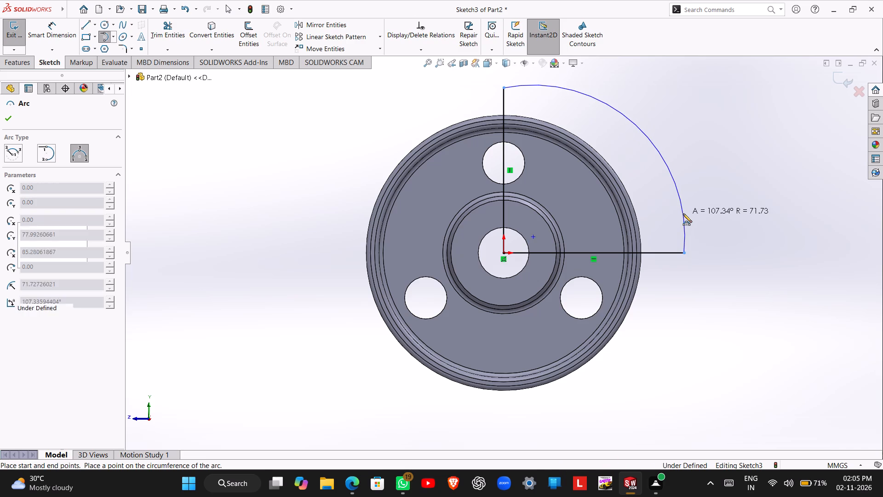
{"action": "left_click", "coordinate": [9, 116]}
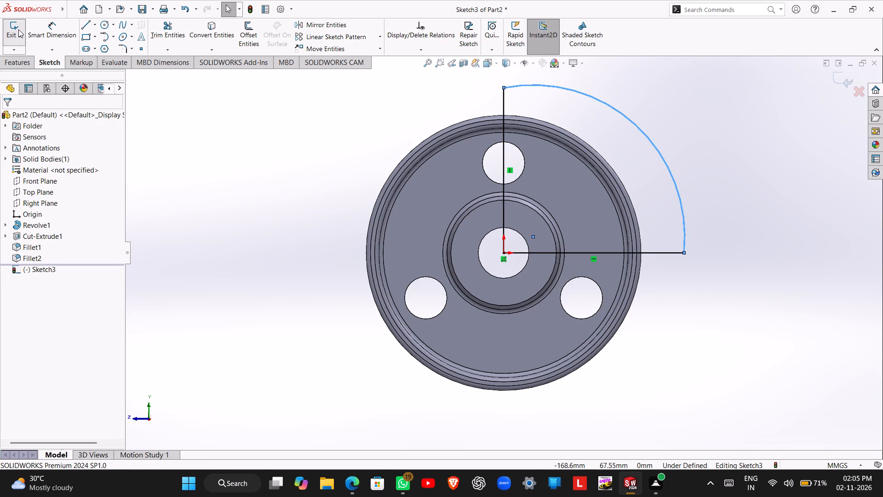
{"action": "left_click", "coordinate": [18, 29]}
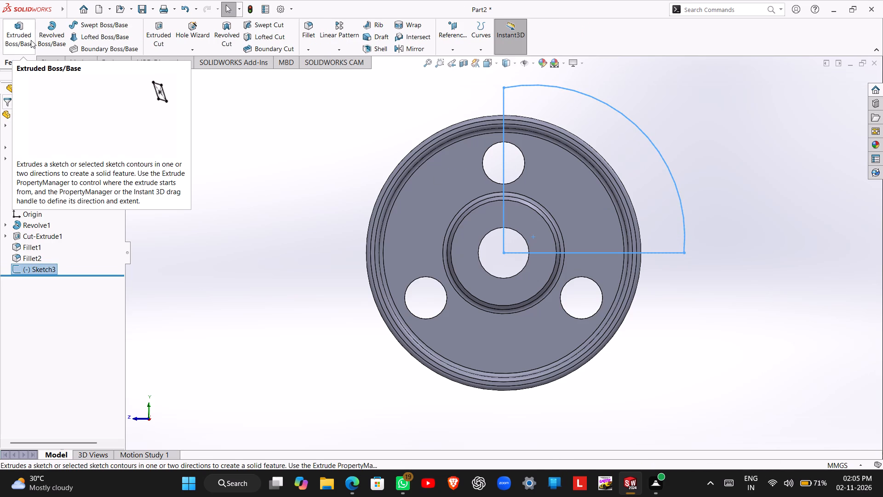
Cut-extrude the quarter-sector sketch Through All - Both to remove a quarter of the wheel.
{"action": "left_click", "coordinate": [153, 28]}
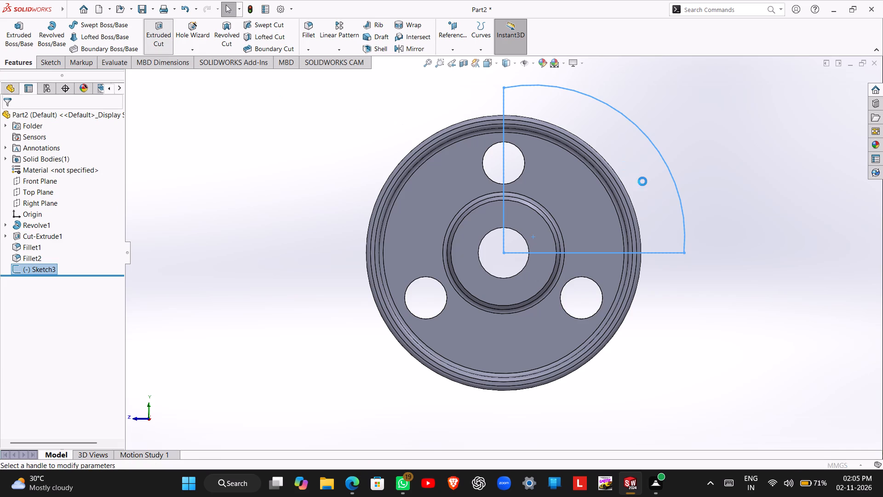
{"action": "middle_click_drag", "start_coordinate": [642, 181], "coordinate": [570, 234]}
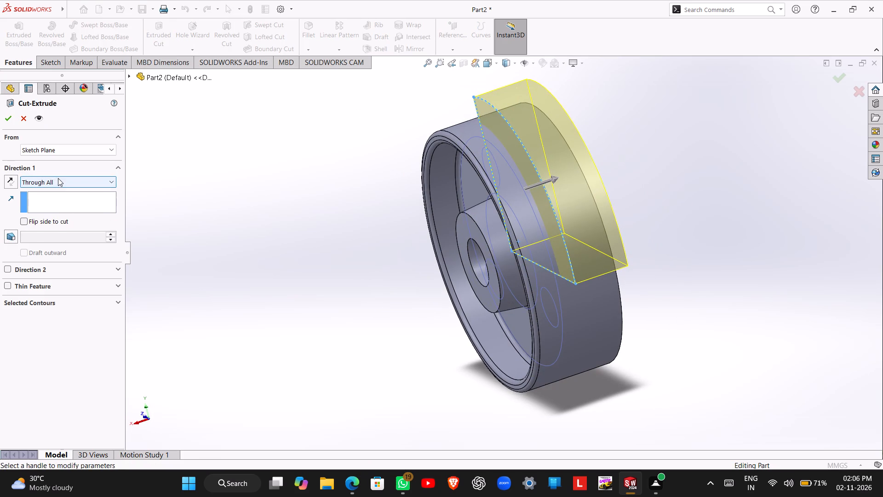
{"action": "left_click", "coordinate": [58, 178]}
{"action": "left_click", "coordinate": [64, 209]}
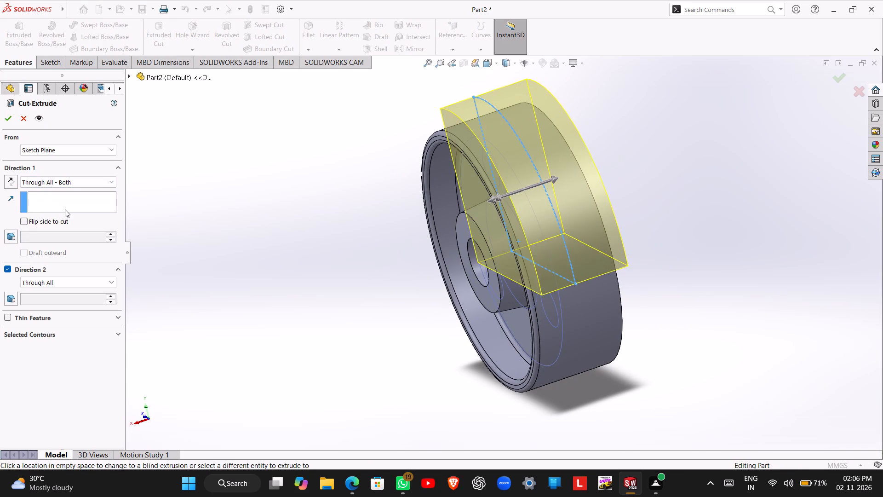
{"action": "left_click", "coordinate": [4, 117]}
Examine the quarter cutaway and the exposed rim, web and hub cross-section from several angles.
{"action": "middle_click_drag", "start_coordinate": [104, 168], "coordinate": [105, 168]}
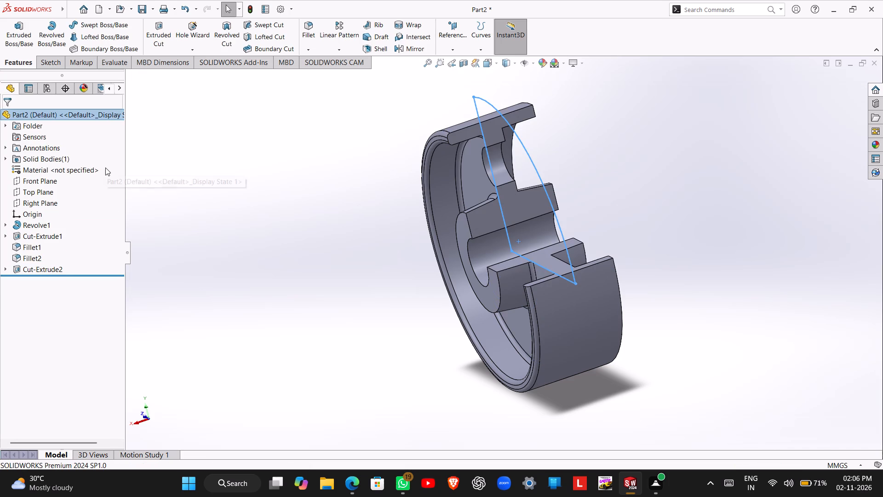
{"action": "middle_click_drag", "start_coordinate": [105, 168], "coordinate": [188, 154]}
{"action": "middle_click_drag", "start_coordinate": [220, 222], "coordinate": [310, 176]}
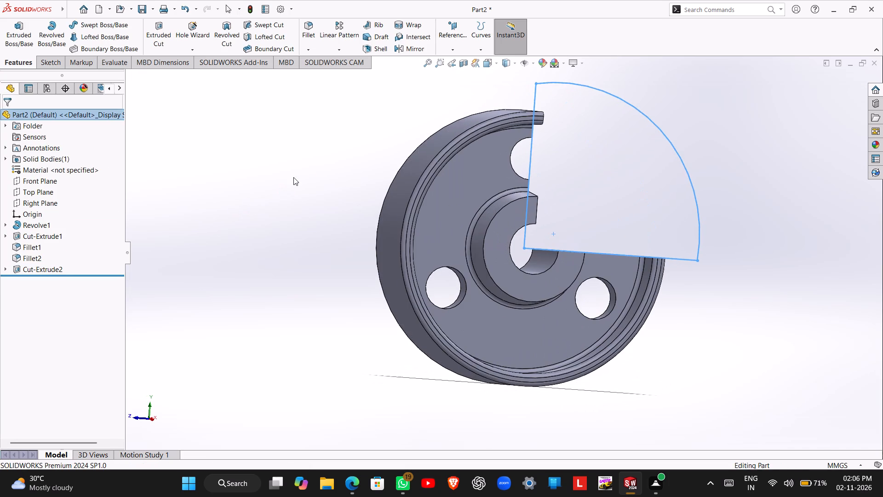
{"action": "left_click", "coordinate": [280, 185]}
{"action": "middle_click_drag", "start_coordinate": [614, 179], "coordinate": [562, 216]}
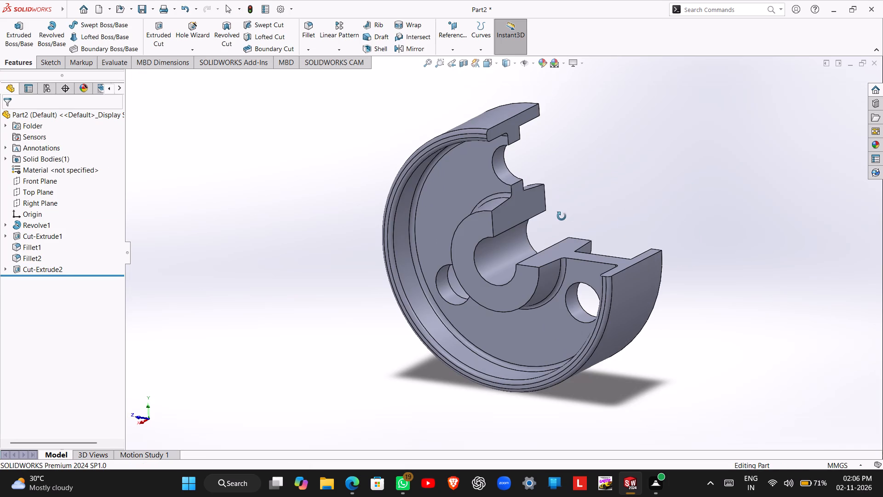
{"action": "middle_click_drag", "start_coordinate": [562, 216], "coordinate": [568, 228]}
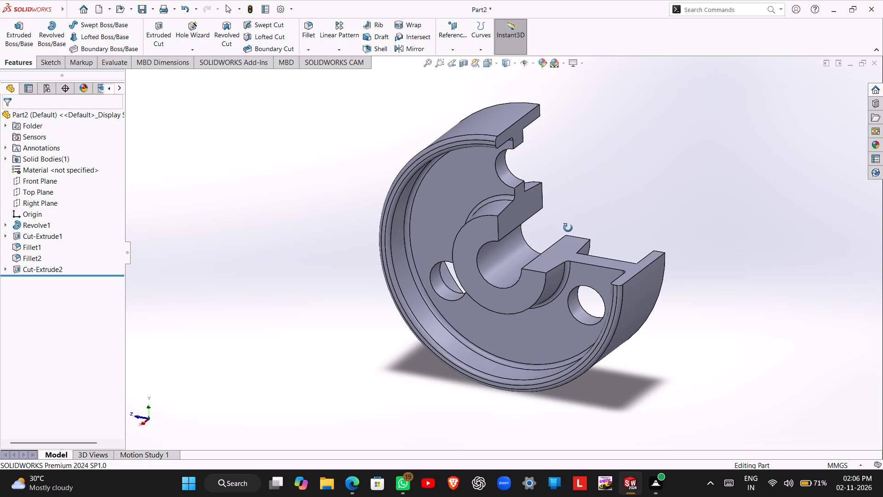
{"action": "middle_click_drag", "start_coordinate": [568, 228], "coordinate": [564, 224]}
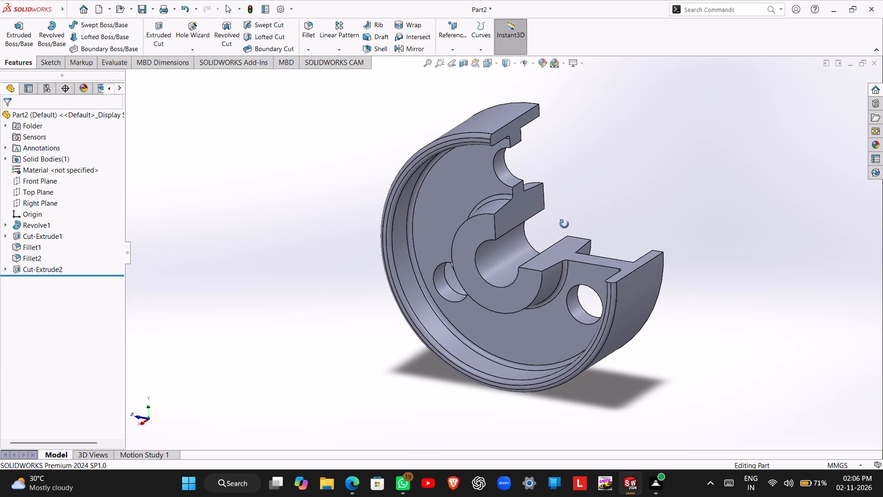
{"action": "middle_click_drag", "start_coordinate": [564, 224], "coordinate": [565, 225]}
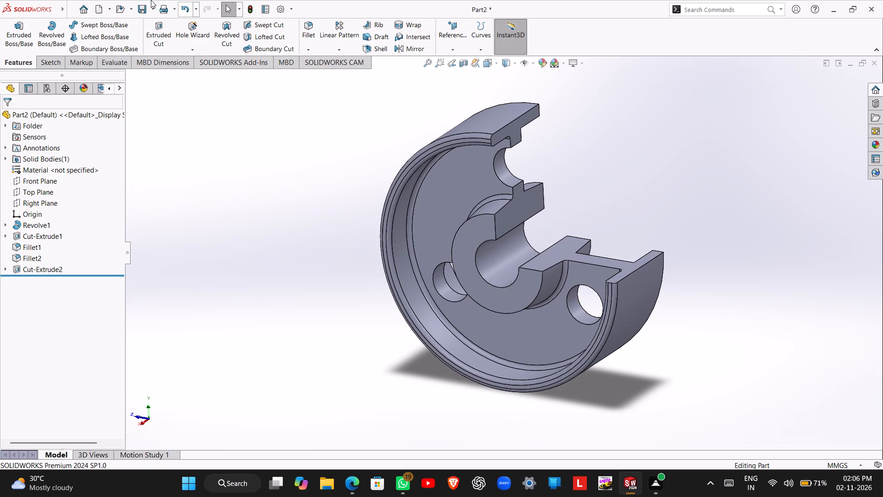
Save the part in the Documents folder under the name Wheel.
{"action": "left_click", "coordinate": [138, 8]}
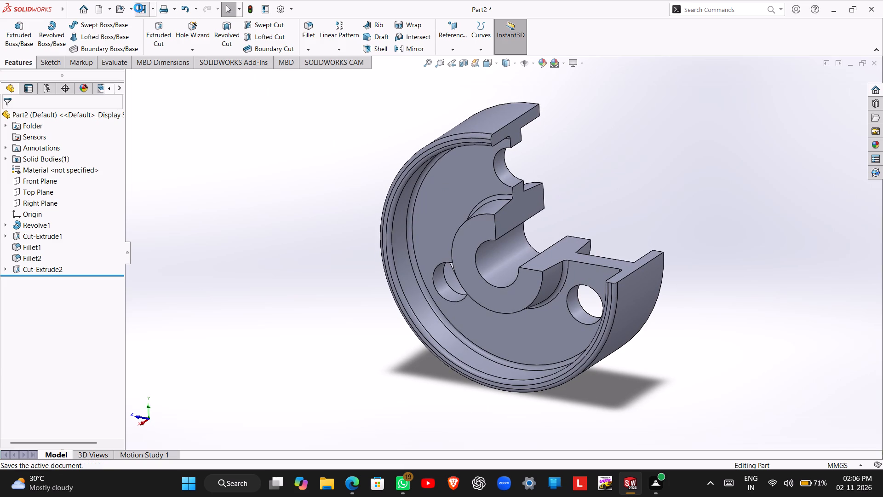
{"action": "type", "text": "Wheel"}
{"action": "key", "text": "Return"}
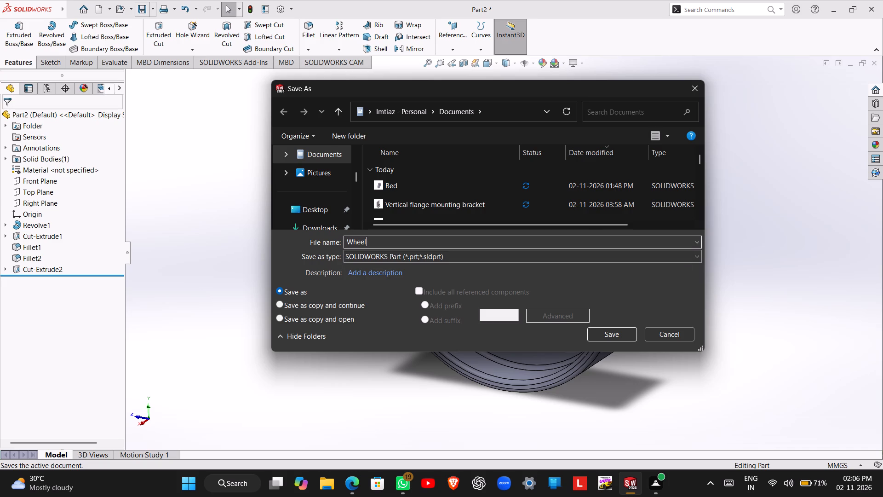